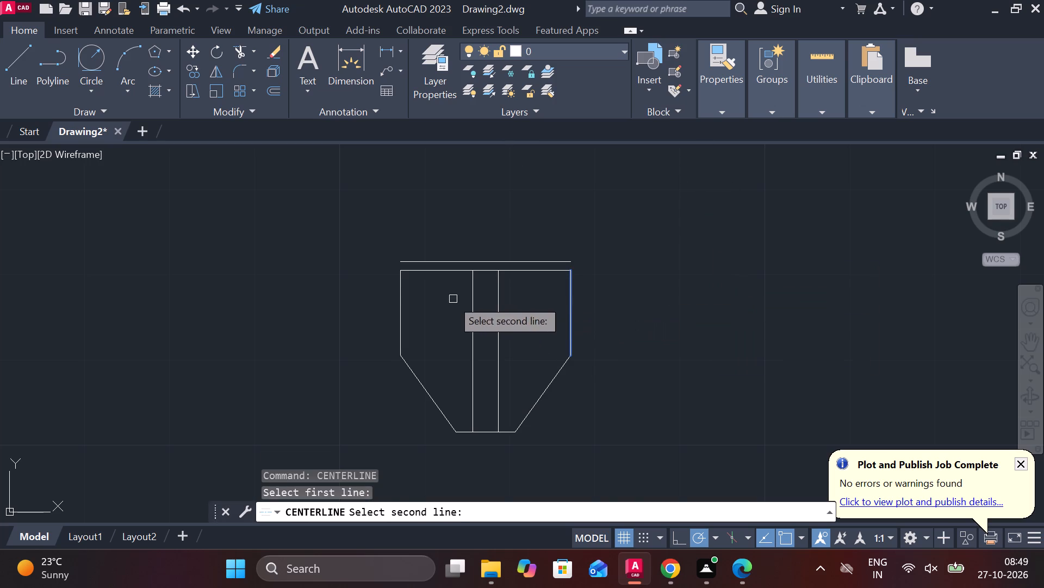
# Complete the centreline midway between the body's two outer vertical edges.
pyautogui.click(400, 299)
pyautogui.press('Escape')
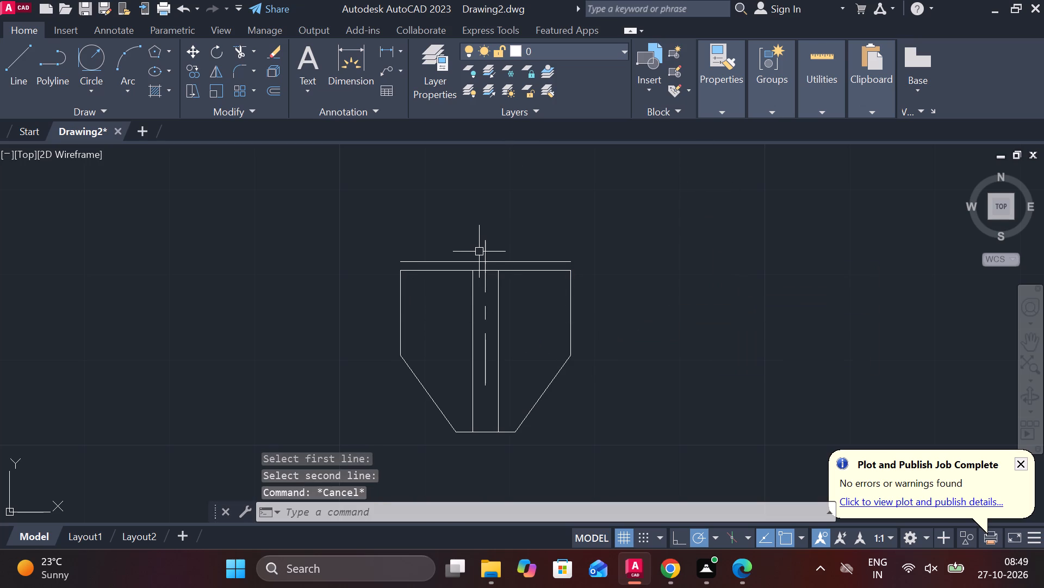
# Stretch the centreline's upper end vertically to a point far above the body.
pyautogui.click(483, 246)
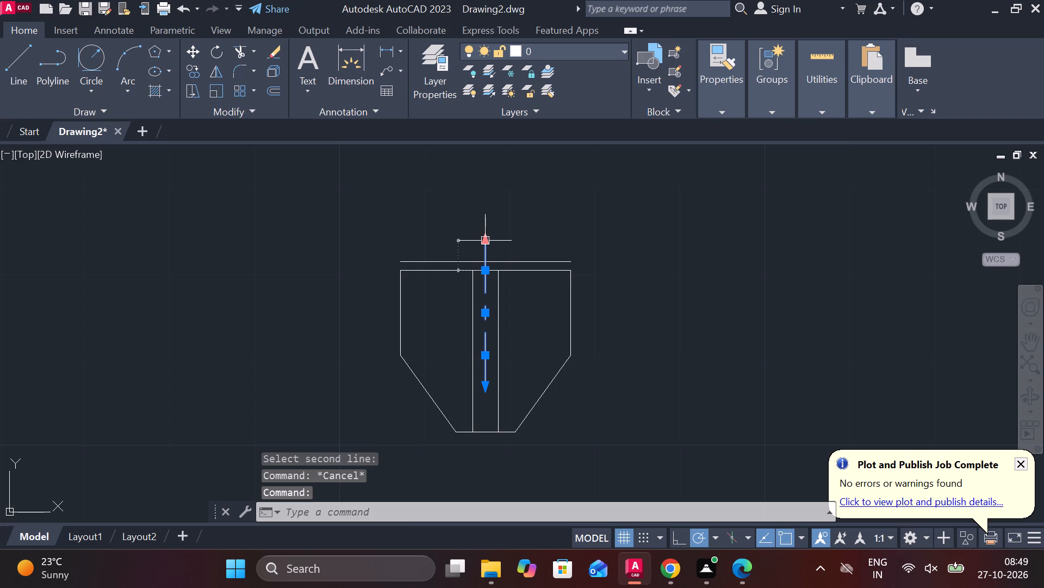
pyautogui.click(483, 237)
pyautogui.scroll(-1, 487, 193)
pyautogui.moveTo(487, 193); pyautogui.dragTo(474, 421, button='middle')
pyautogui.scroll(-2, 482, 384)
pyautogui.click(492, 207)
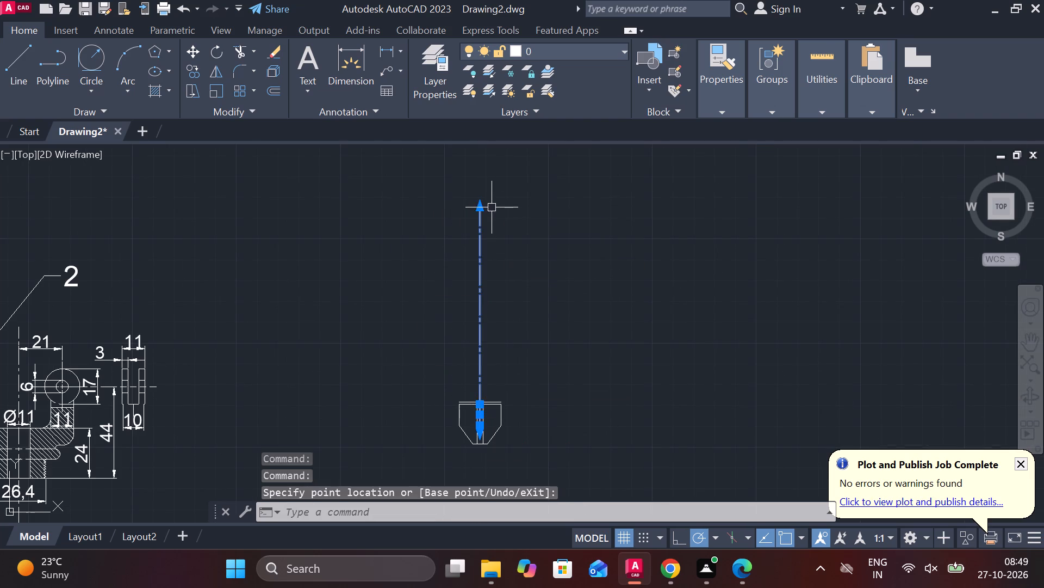
pyautogui.press('Escape')
# Stretch the centreline's lower end straight down past the body's bottom edge.
pyautogui.moveTo(518, 395); pyautogui.dragTo(530, 241, button='middle')
pyautogui.scroll(1, 518, 394)
pyautogui.scroll(2, 505, 281)
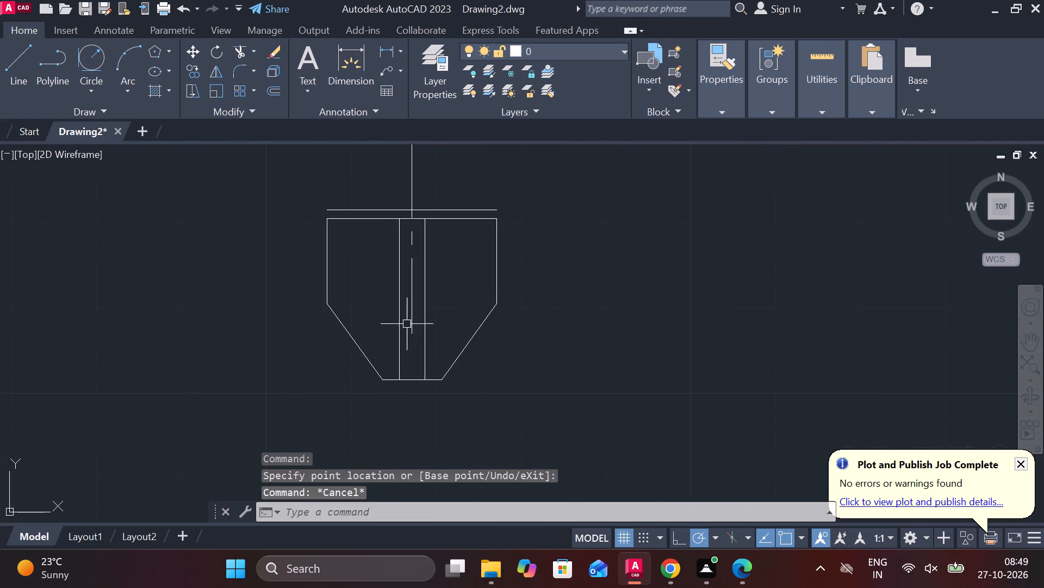
pyautogui.click(413, 318)
pyautogui.click(413, 334)
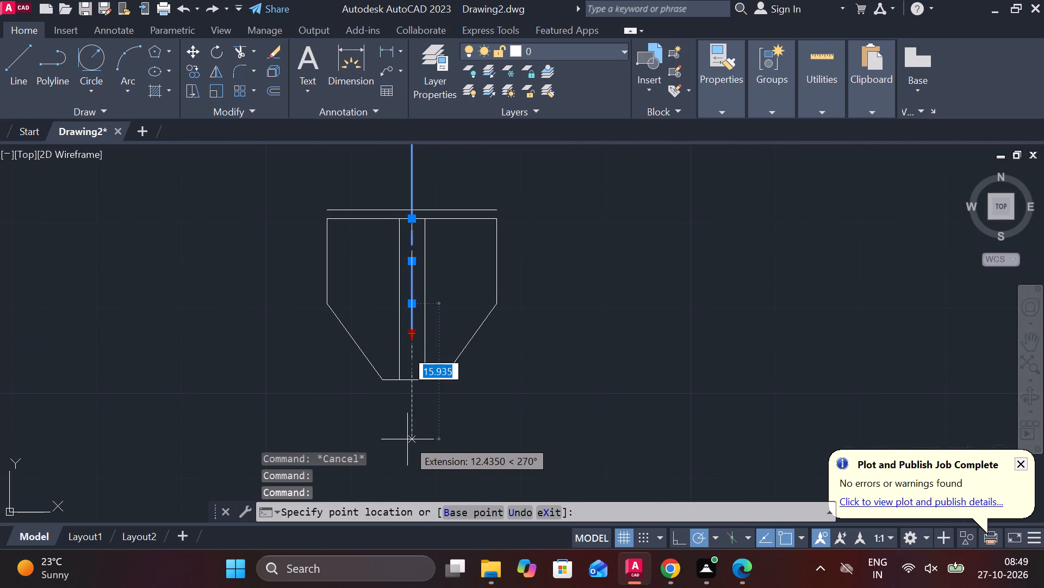
pyautogui.click(407, 439)
pyautogui.press('Escape')
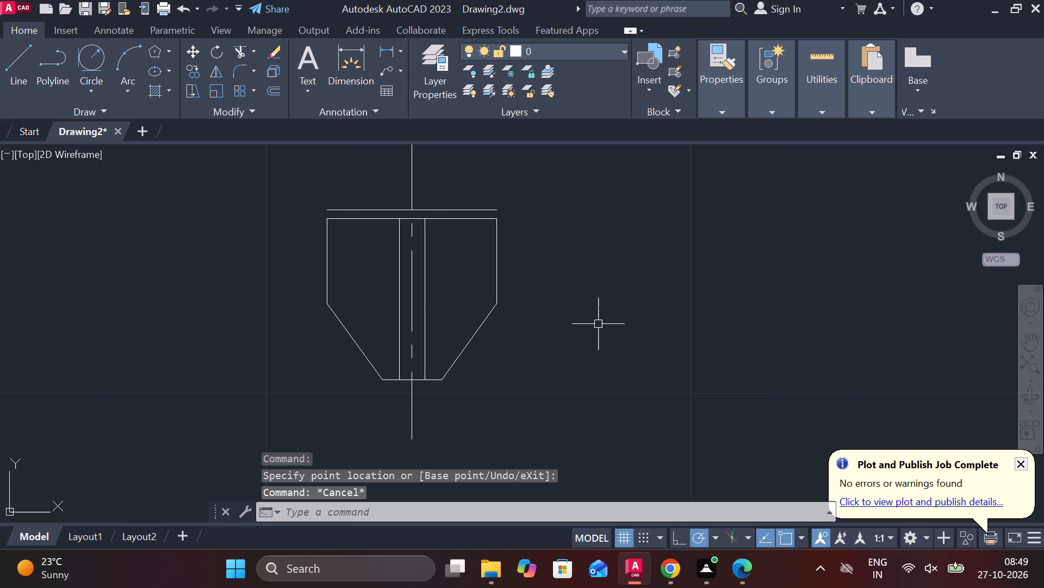
# Offset the separate horizontal line just above the body upward by 4.
pyautogui.moveTo(576, 301); pyautogui.dragTo(575, 414, button='middle')
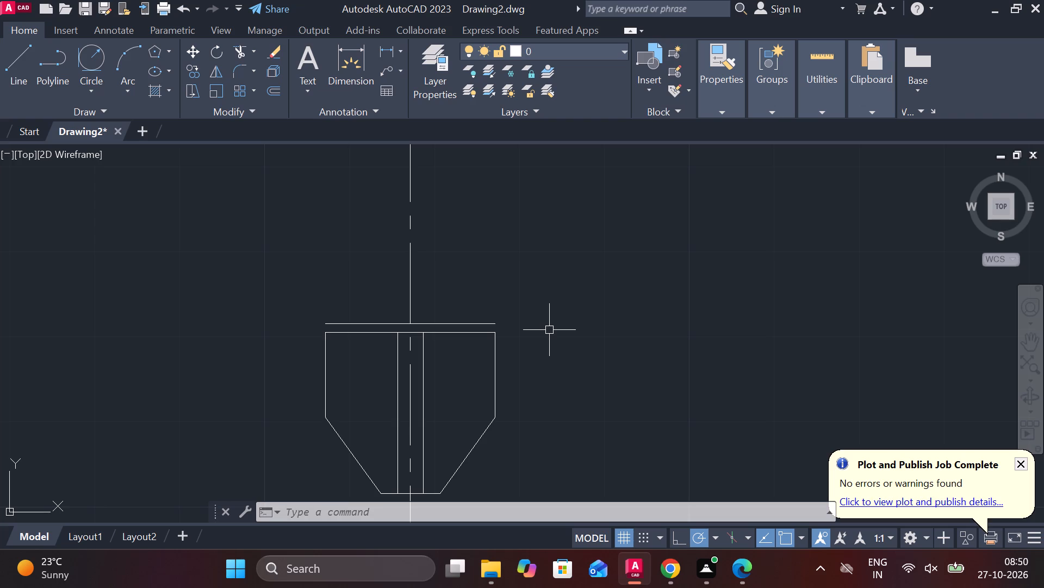
pyautogui.click(447, 323)
pyautogui.press('o')
pyautogui.press('Return')
pyautogui.press('Return')
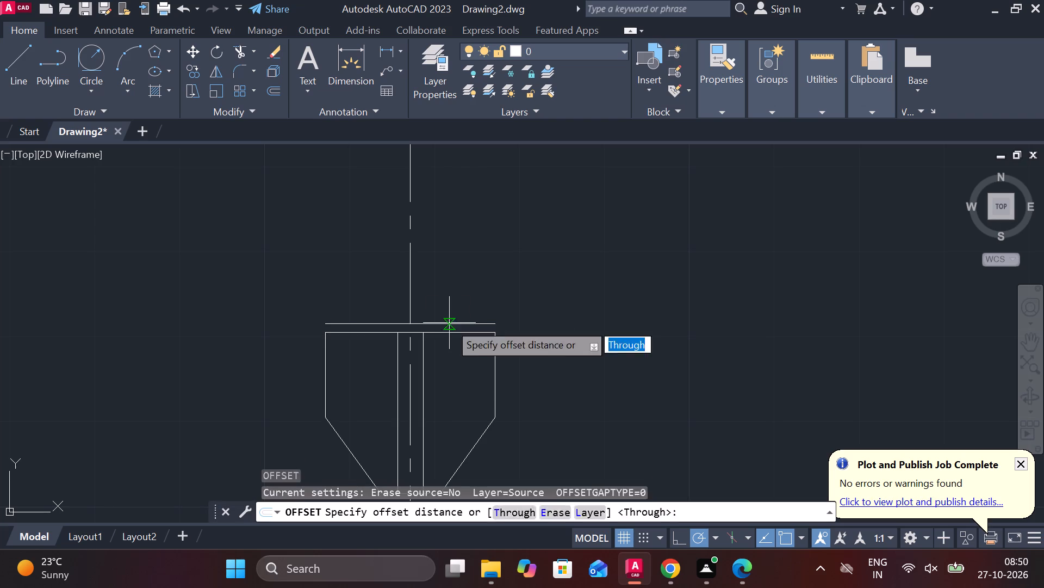
pyautogui.press('4')
pyautogui.press('Return')
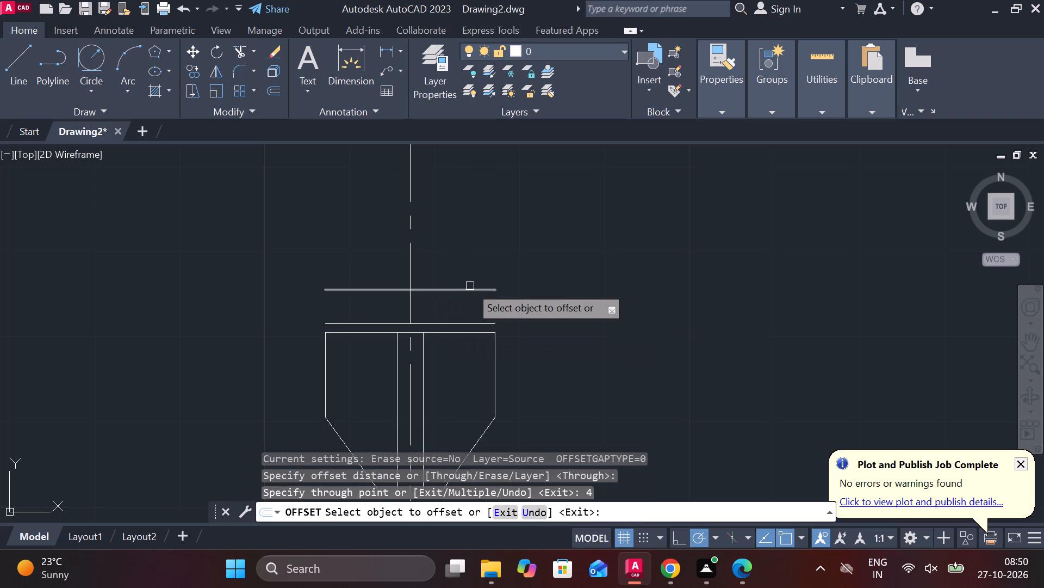
pyautogui.press('Escape')
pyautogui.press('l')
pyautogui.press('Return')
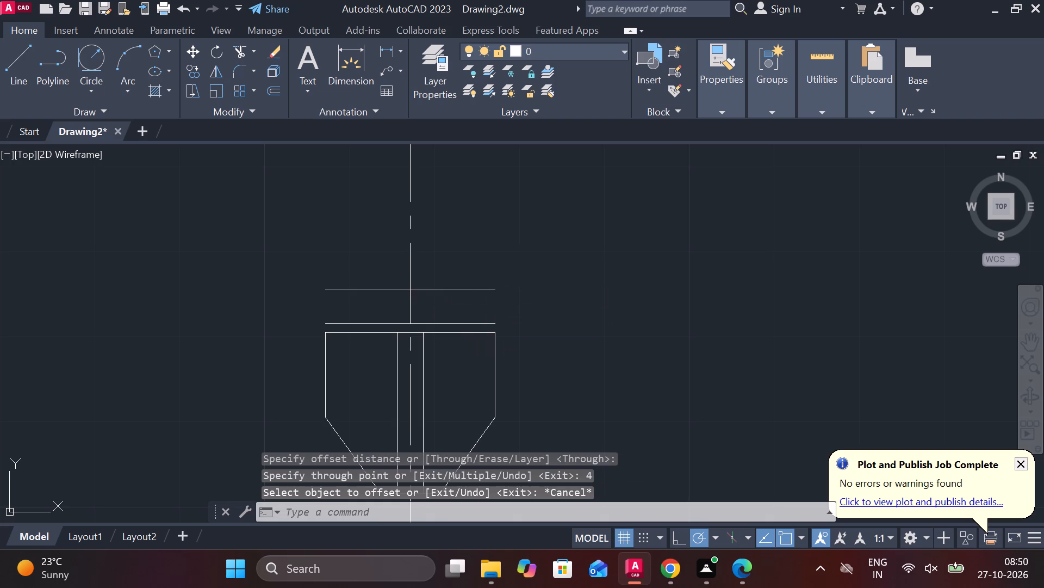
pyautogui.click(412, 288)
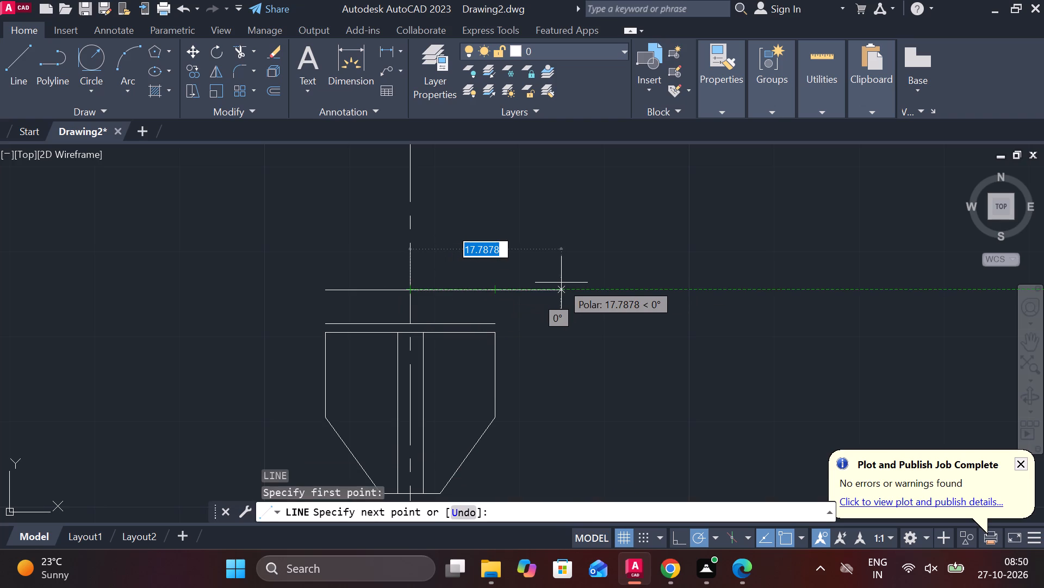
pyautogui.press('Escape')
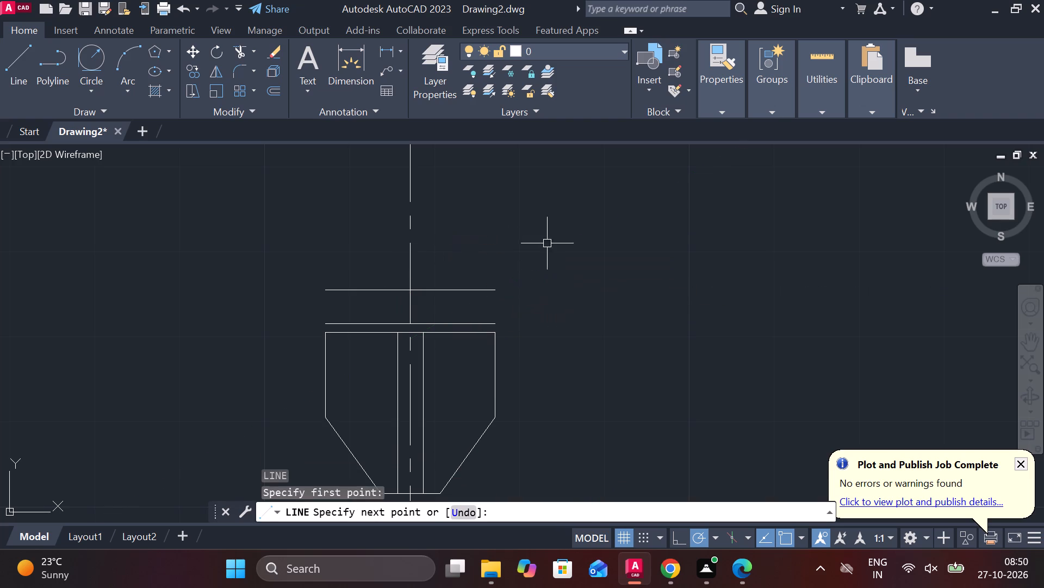
# Trim away the half of the new offset line to the right of the centreline.
pyautogui.write('TR')
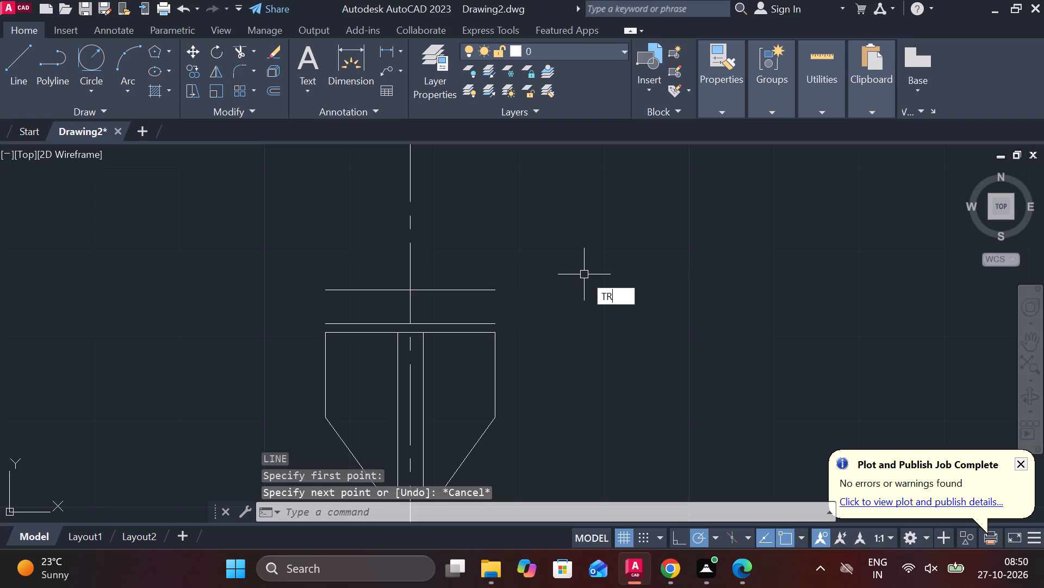
pyautogui.press('space')
pyautogui.click(453, 291)
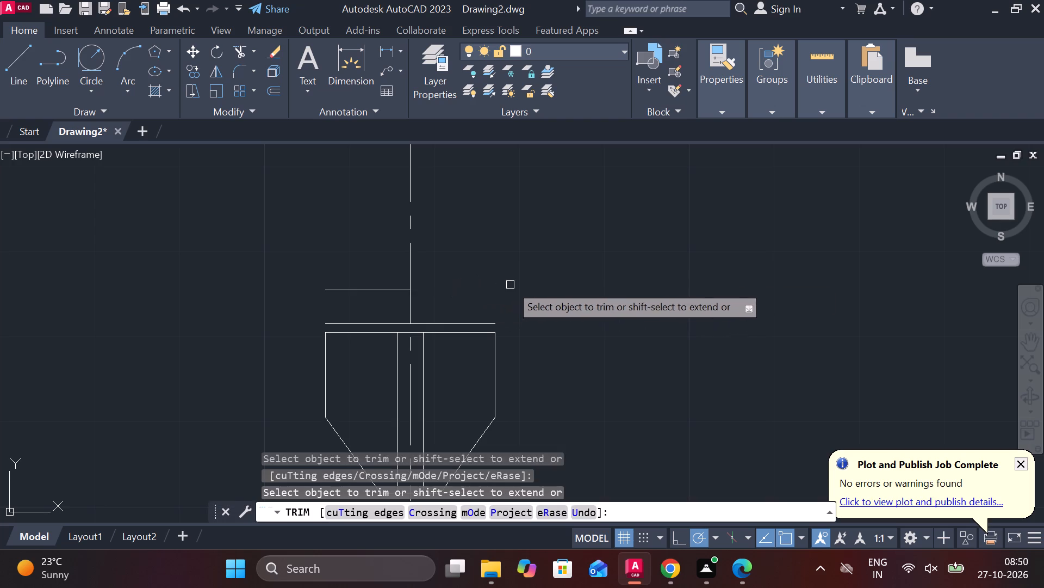
pyautogui.press('Escape')
# From the trimmed line's centreline end, draw lines 14 right, 2 up, 28 left and 2 down, closing onto the remaining half line's left end.
pyautogui.press('l')
pyautogui.press('Return')
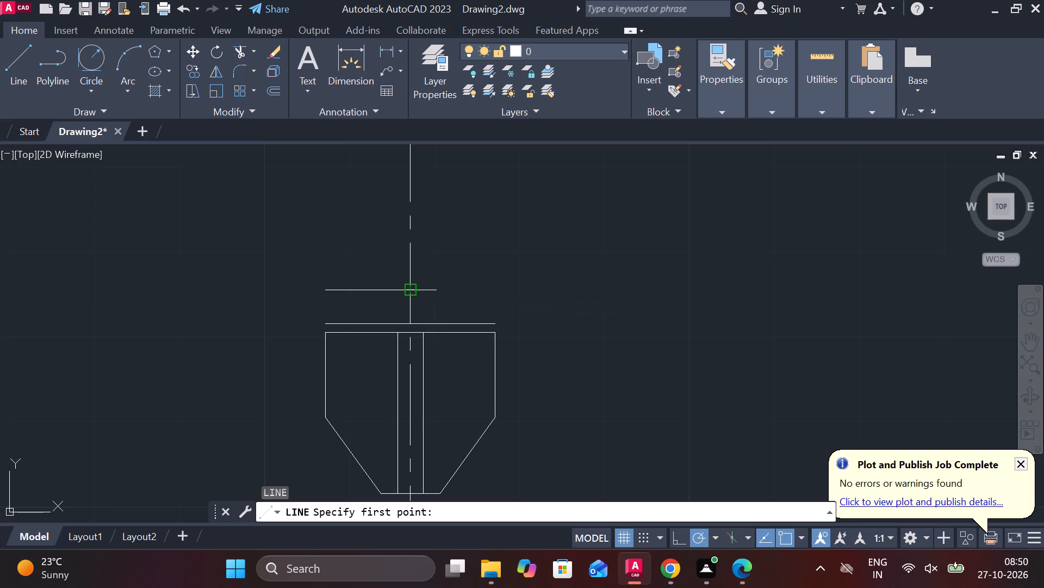
pyautogui.click(412, 289)
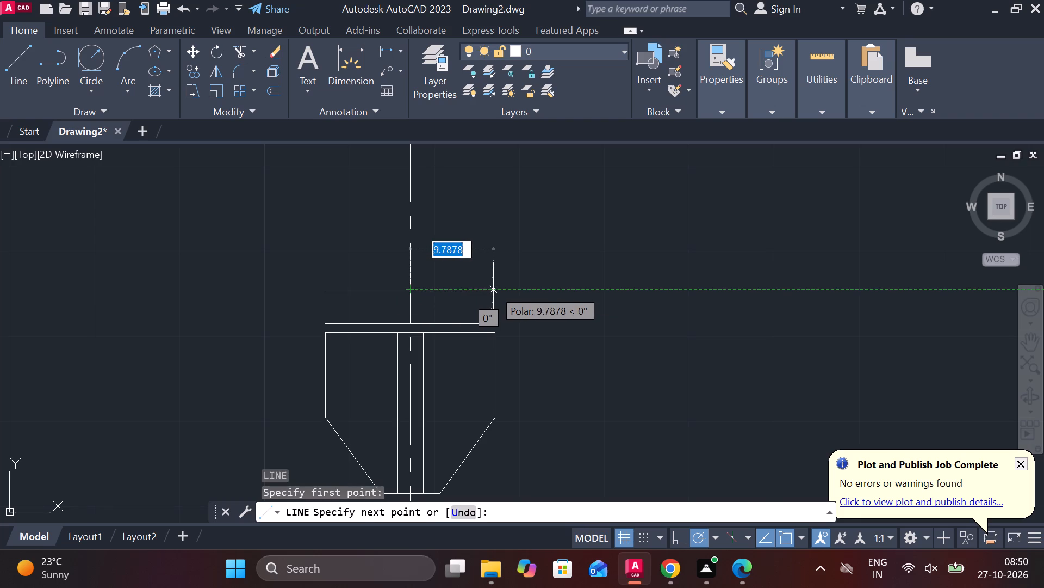
pyautogui.write('14')
pyautogui.press('space')
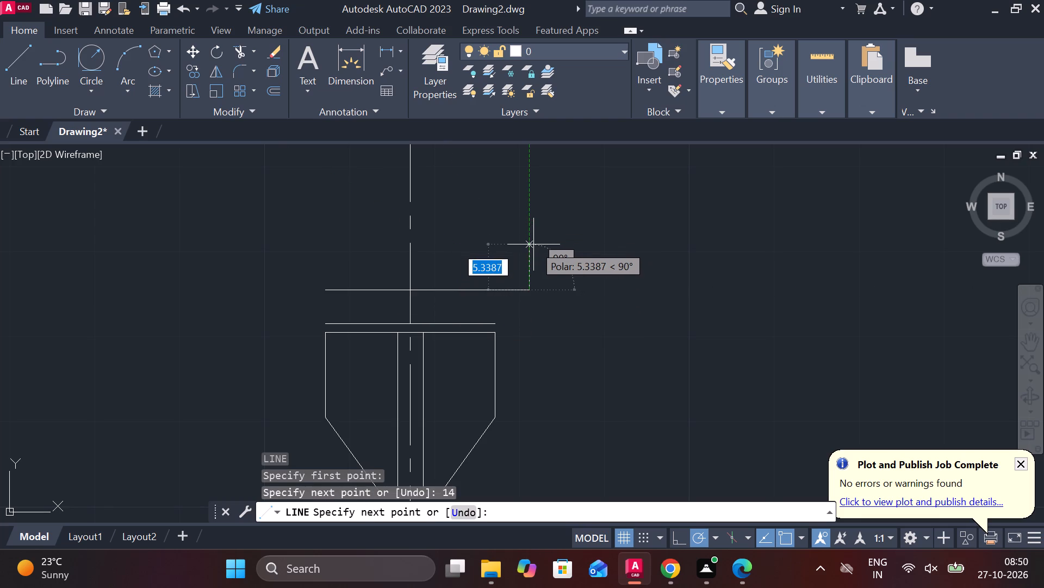
pyautogui.write('2')
pyautogui.press('space')
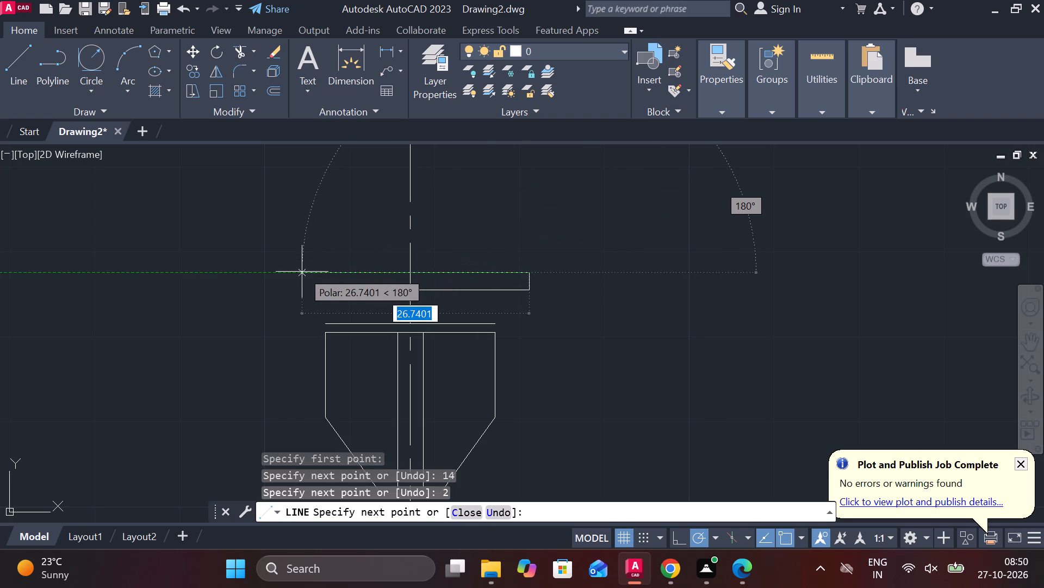
pyautogui.write('28')
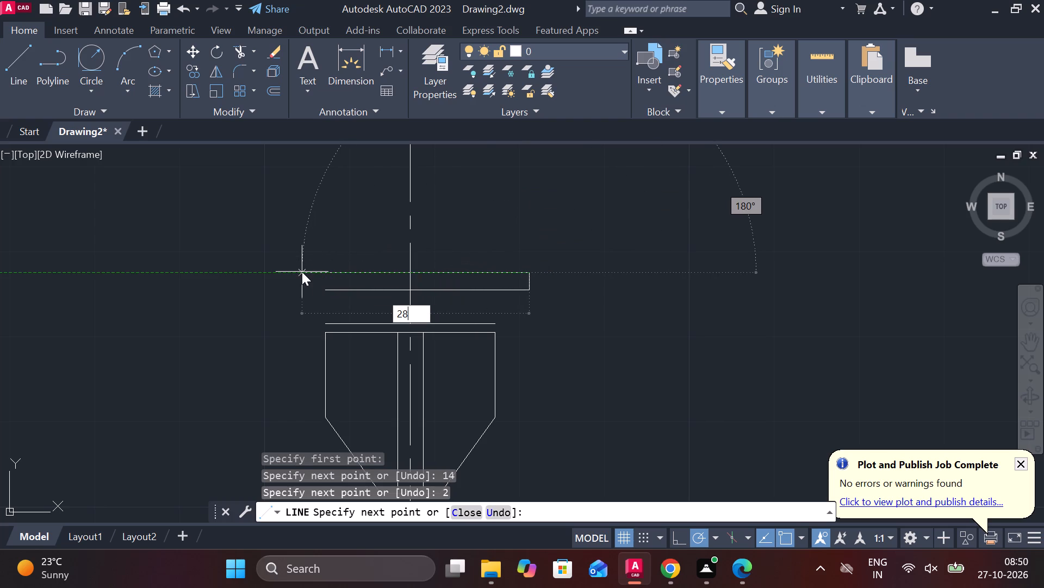
pyautogui.press('Return')
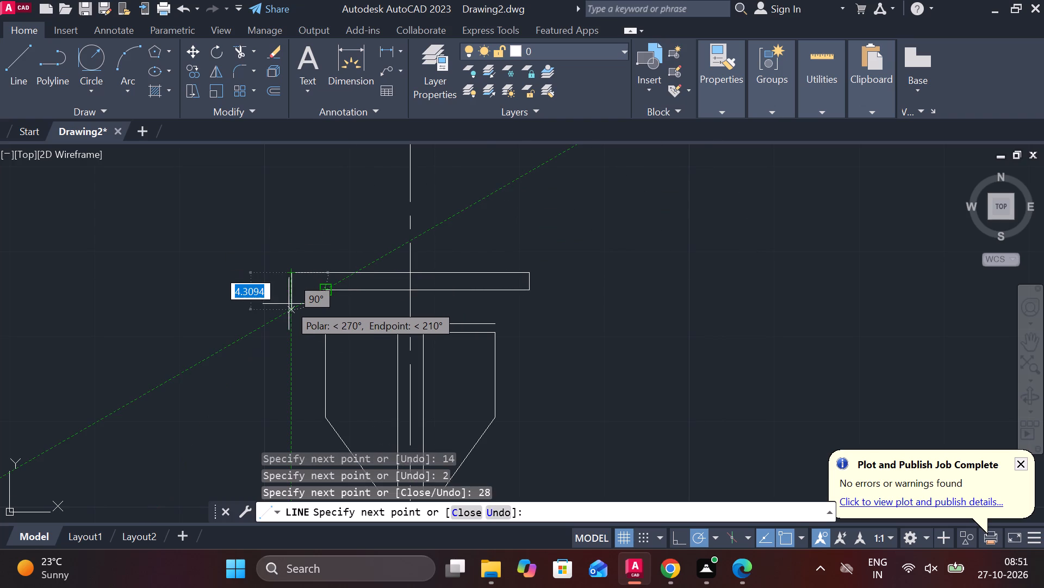
pyautogui.write('2')
pyautogui.press('space')
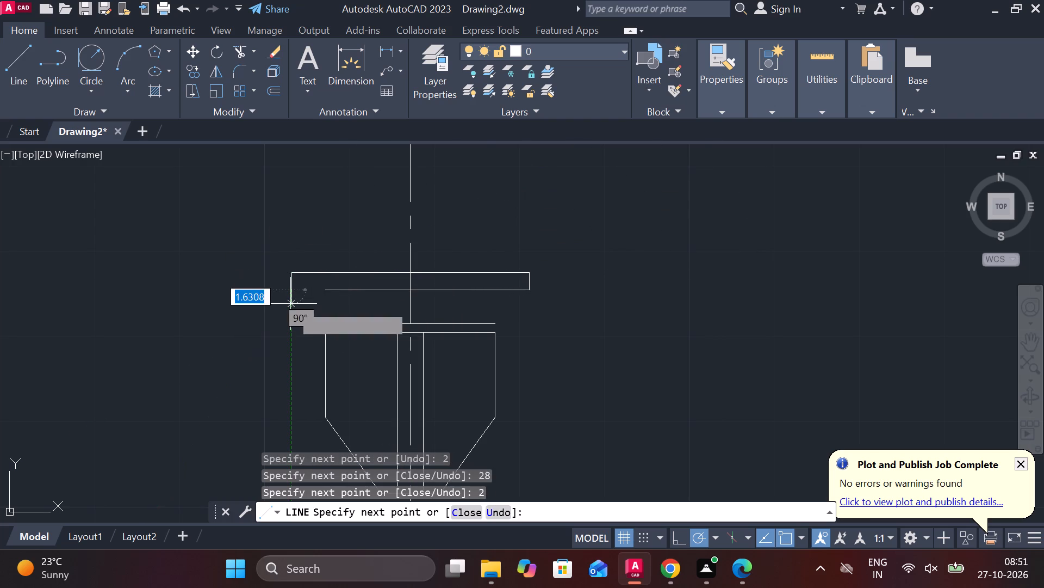
pyautogui.scroll(2, 320, 291)
pyautogui.click(332, 284)
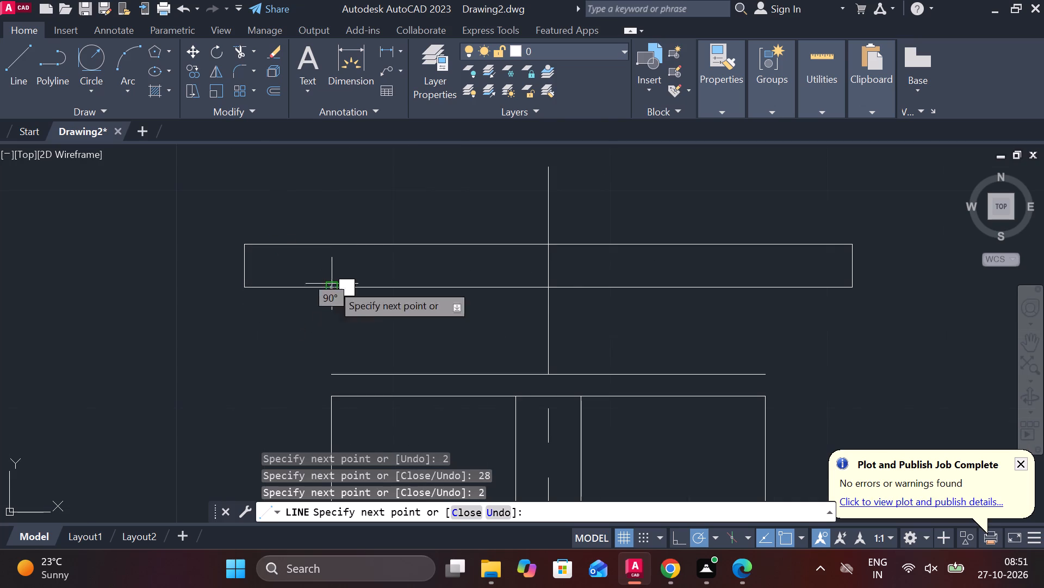
pyautogui.press('Escape')
# Draw a short vertical line on the centreline from the line above the body down to the body's top edge.
pyautogui.scroll(-2, 452, 274)
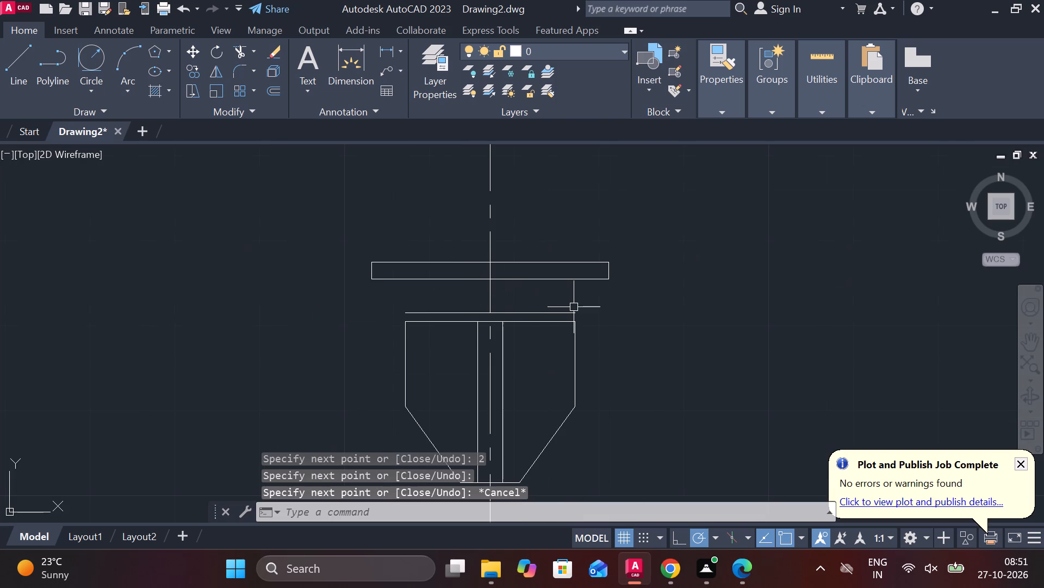
pyautogui.scroll(1, 453, 315)
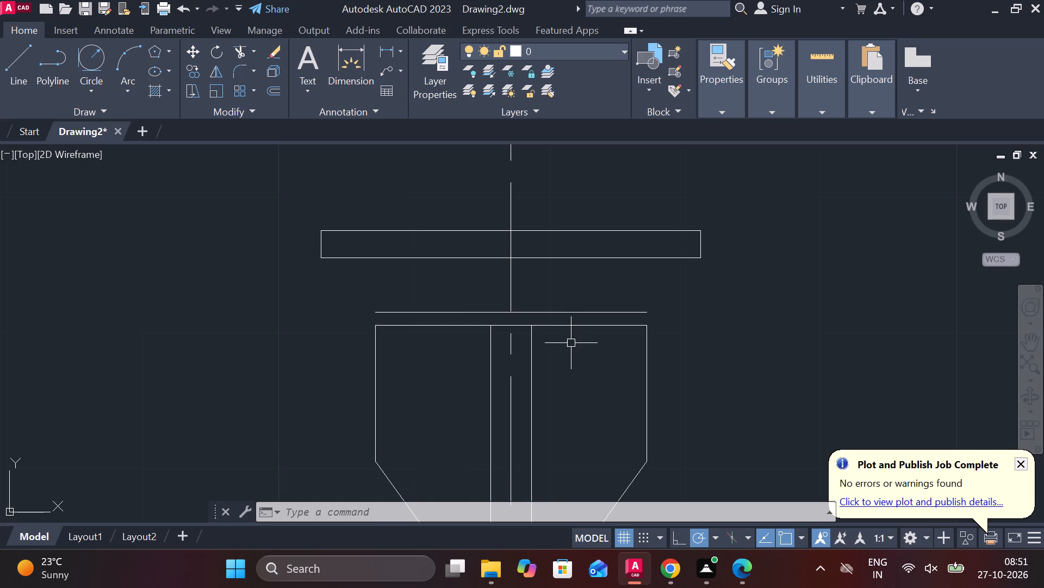
pyautogui.press('l')
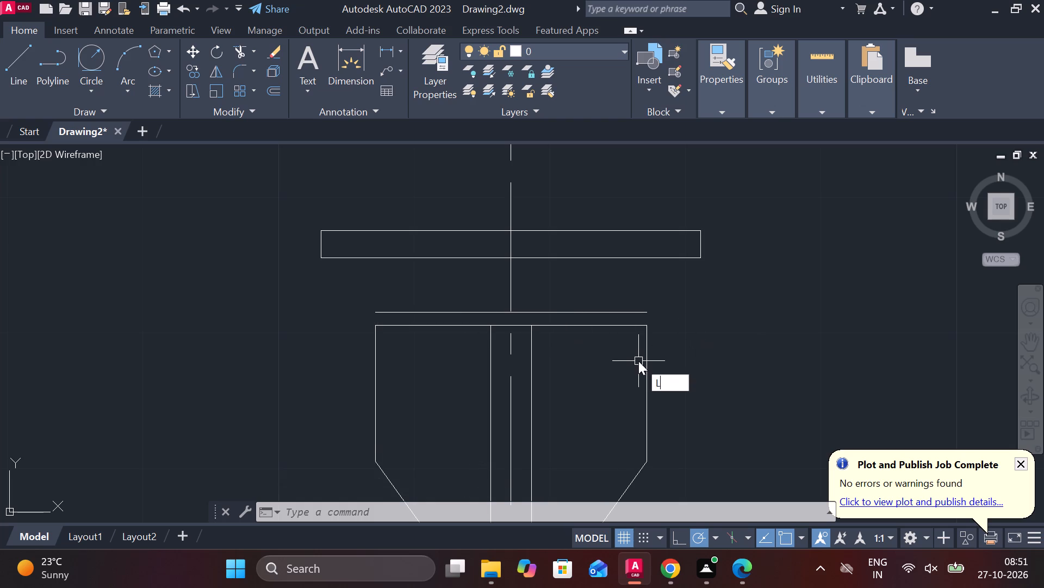
pyautogui.press('Return')
pyautogui.scroll(2, 563, 330)
pyautogui.click(434, 283)
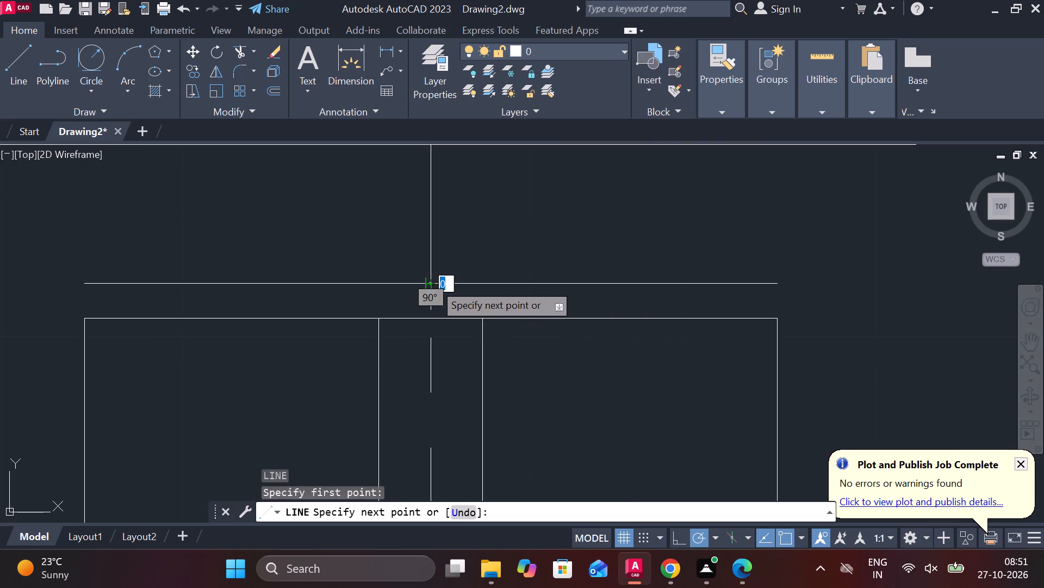
pyautogui.click(430, 312)
pyautogui.press('Escape')
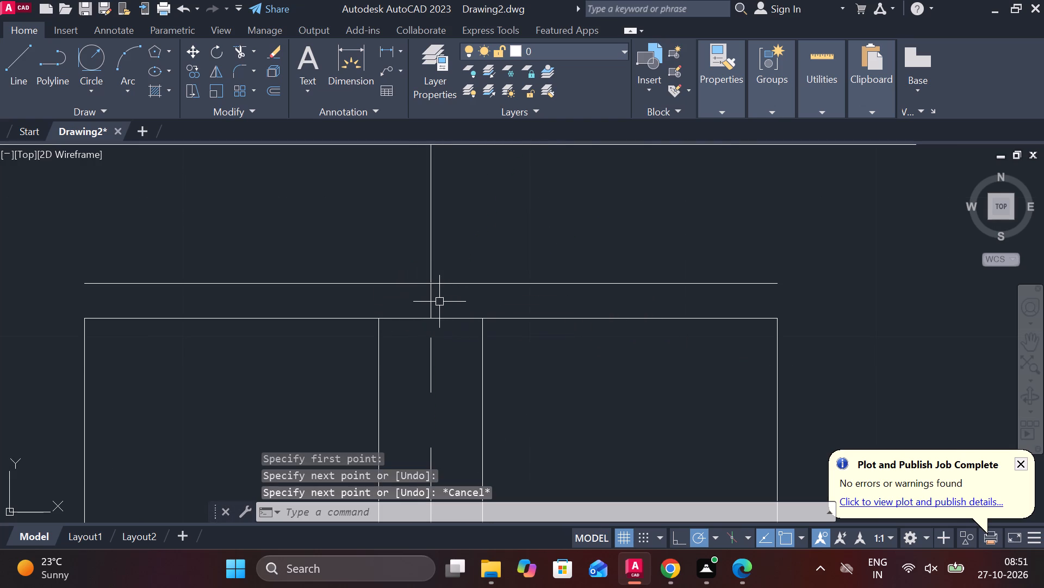
# Offset the short vertical centre line by 5.5 to both sides.
pyautogui.click(431, 301)
pyautogui.press('o')
pyautogui.press('Return')
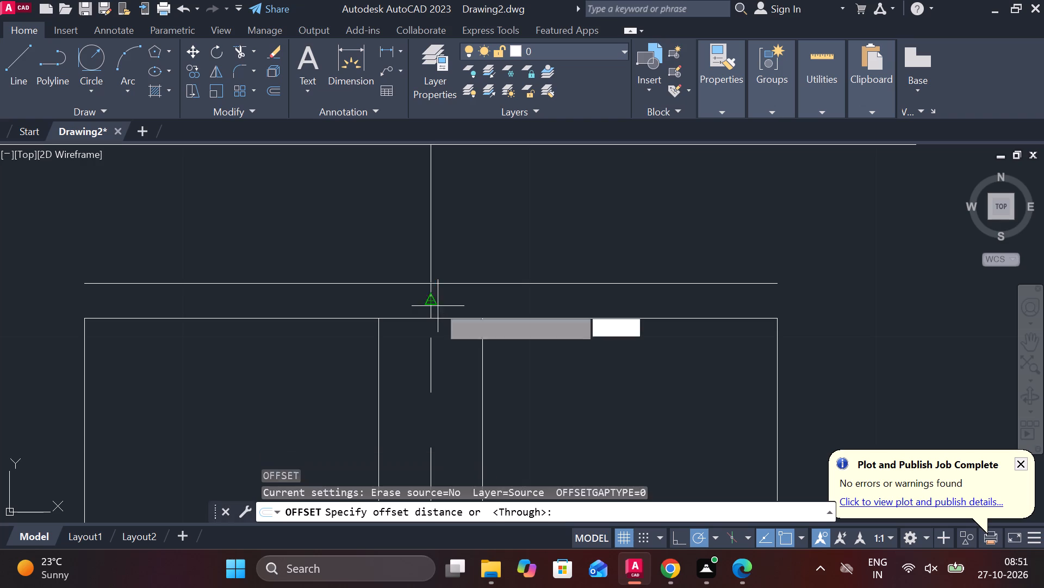
pyautogui.press('Return')
pyautogui.write('5.5')
pyautogui.press('Return')
pyautogui.scroll(-3, 584, 322)
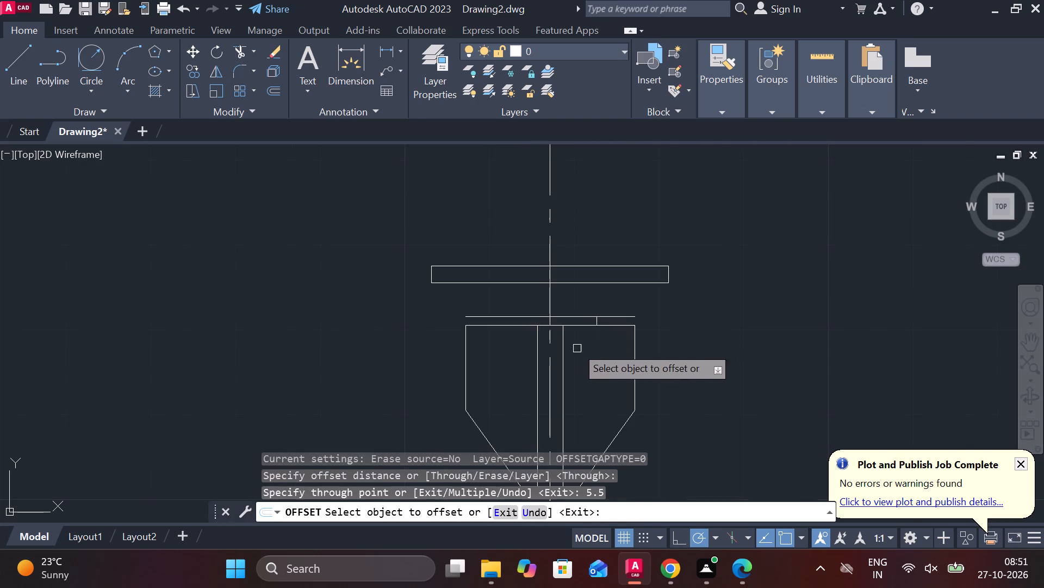
pyautogui.scroll(2, 550, 309)
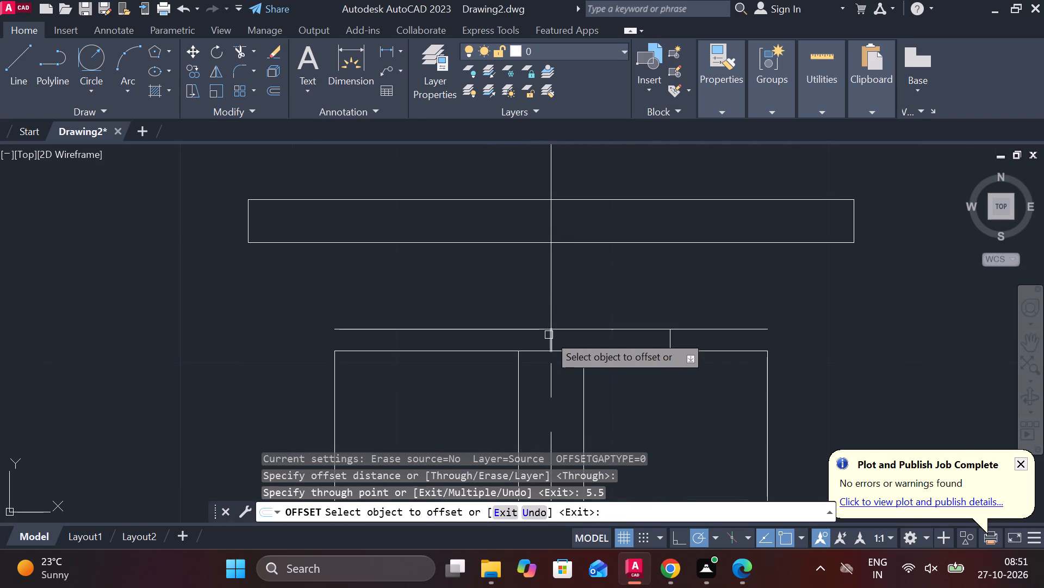
pyautogui.click(549, 339)
pyautogui.write('5.5')
pyautogui.press('Return')
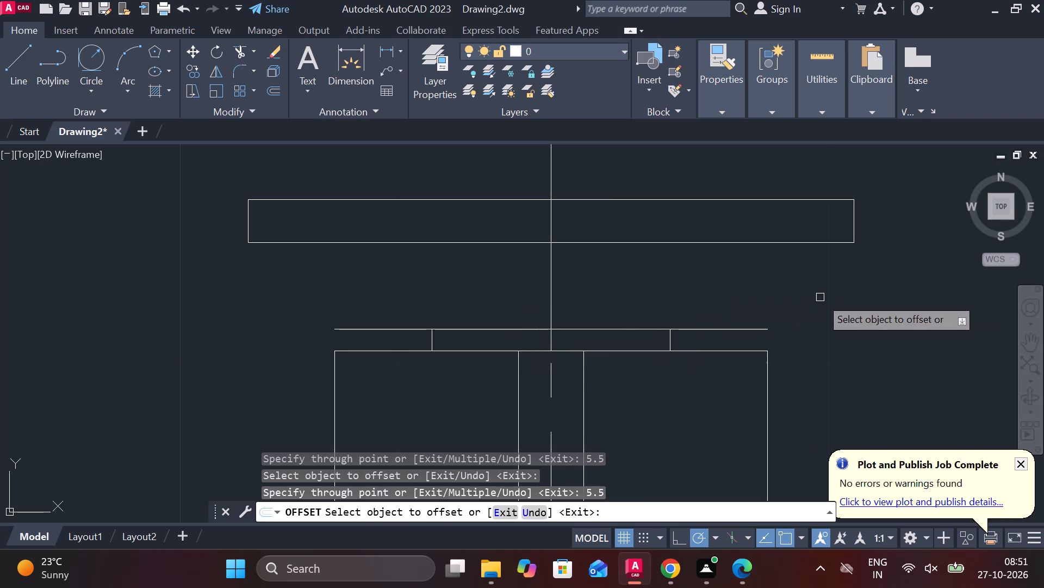
pyautogui.press('Escape')
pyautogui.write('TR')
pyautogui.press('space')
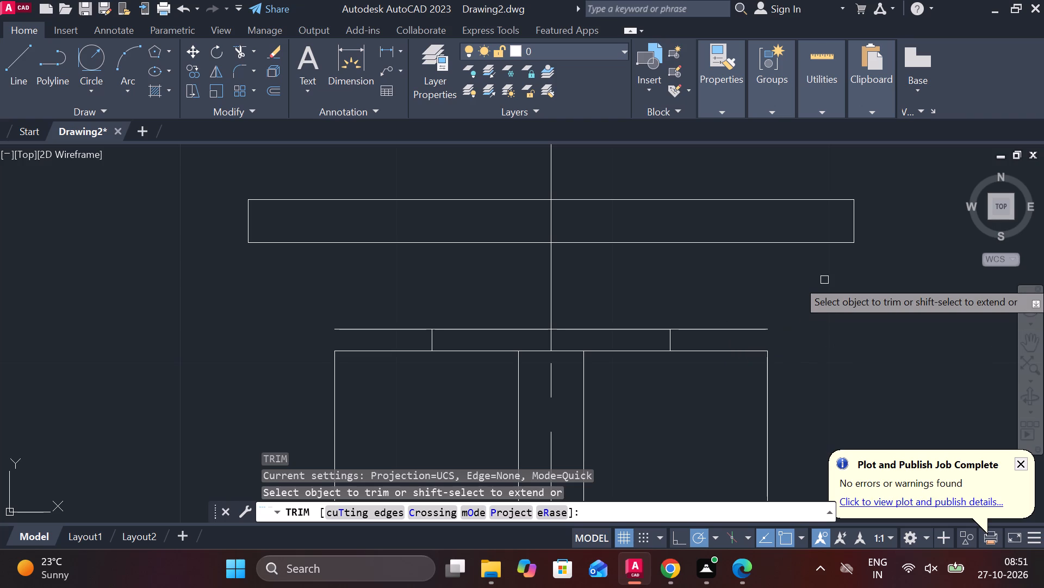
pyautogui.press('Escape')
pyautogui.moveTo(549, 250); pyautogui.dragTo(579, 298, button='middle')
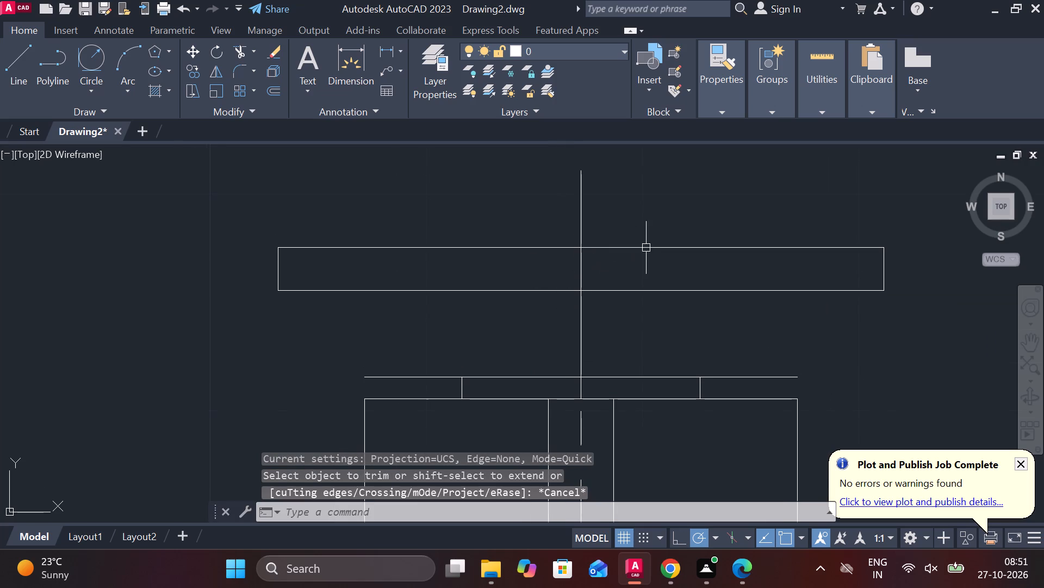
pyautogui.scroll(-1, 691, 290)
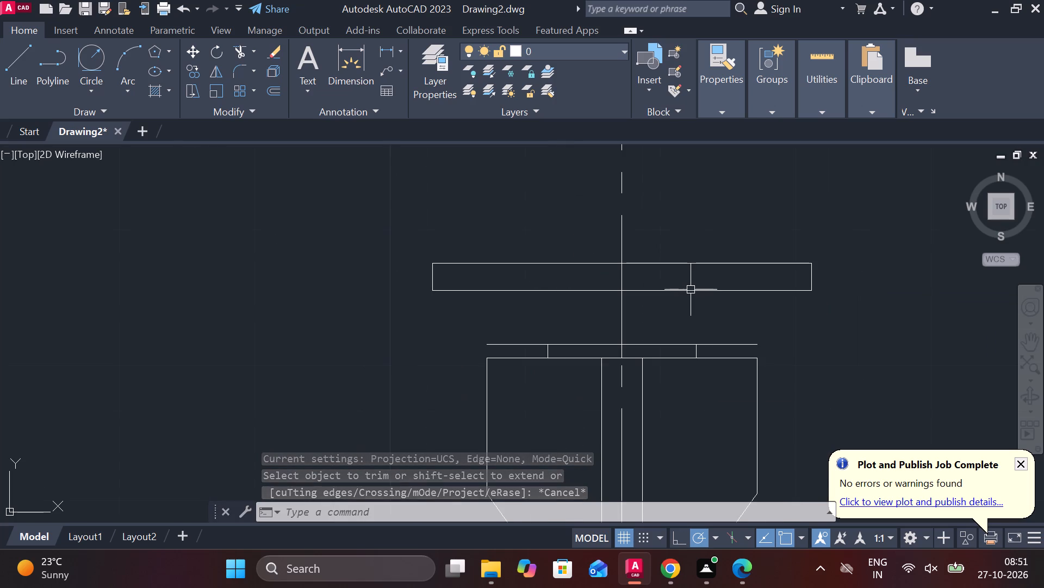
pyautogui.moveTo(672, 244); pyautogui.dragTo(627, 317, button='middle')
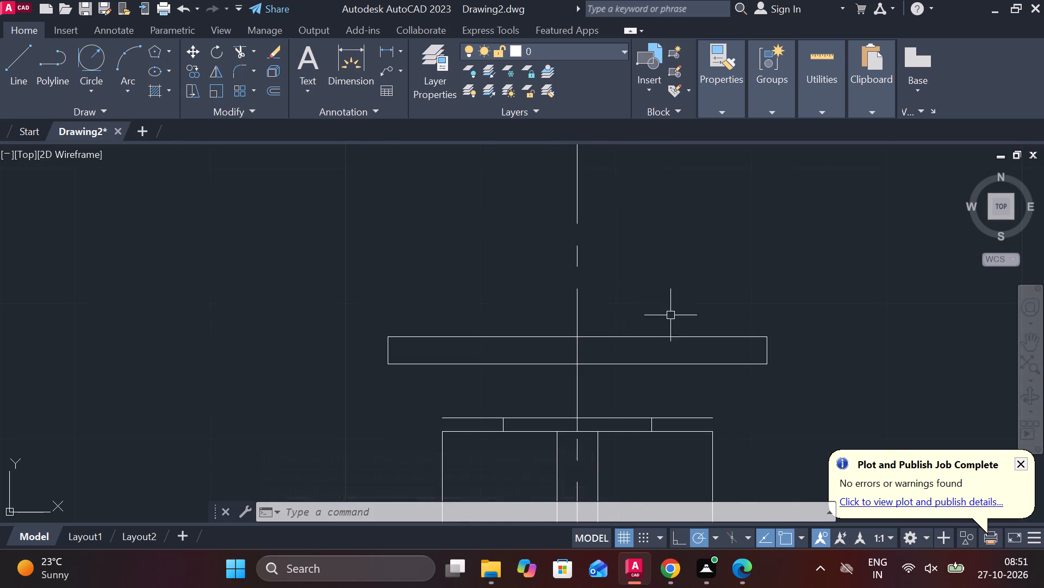
# Draw lines starting 5.5 right of the centreline on the plate's top edge: 63 up, 11 left and 63 down.
pyautogui.press('l')
pyautogui.press('Return')
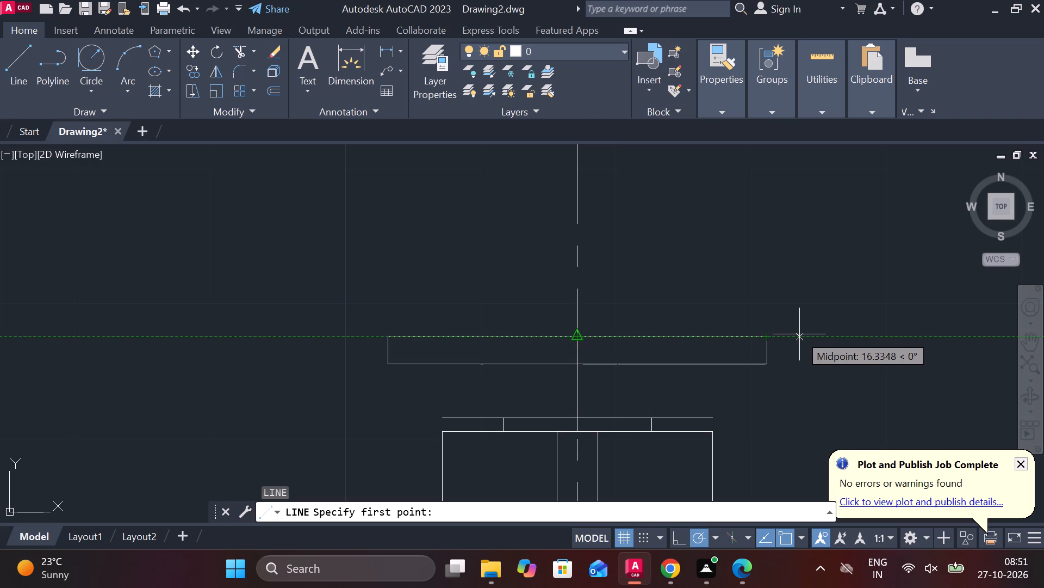
pyautogui.write('5.5')
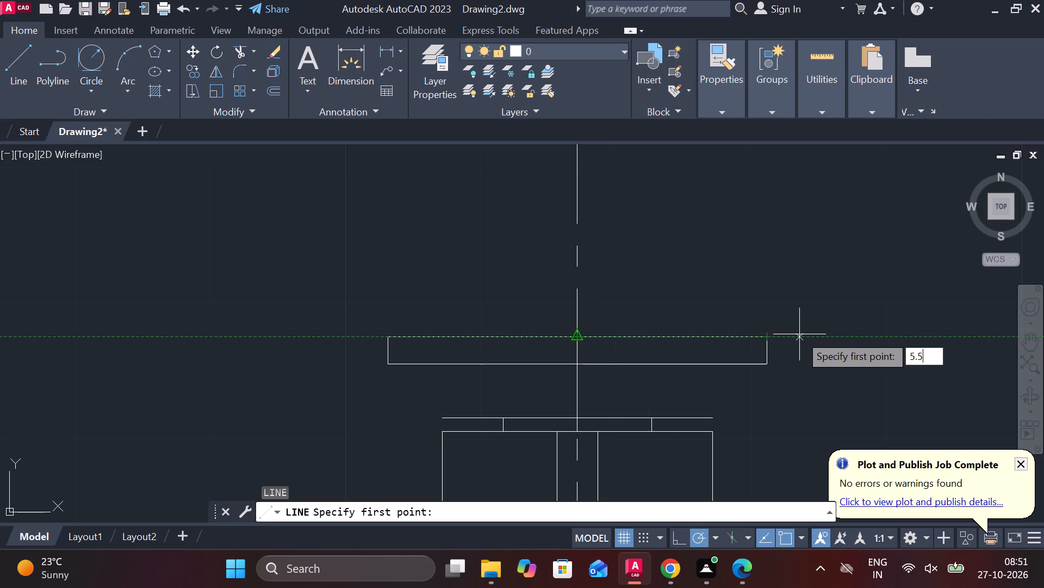
pyautogui.press('Return')
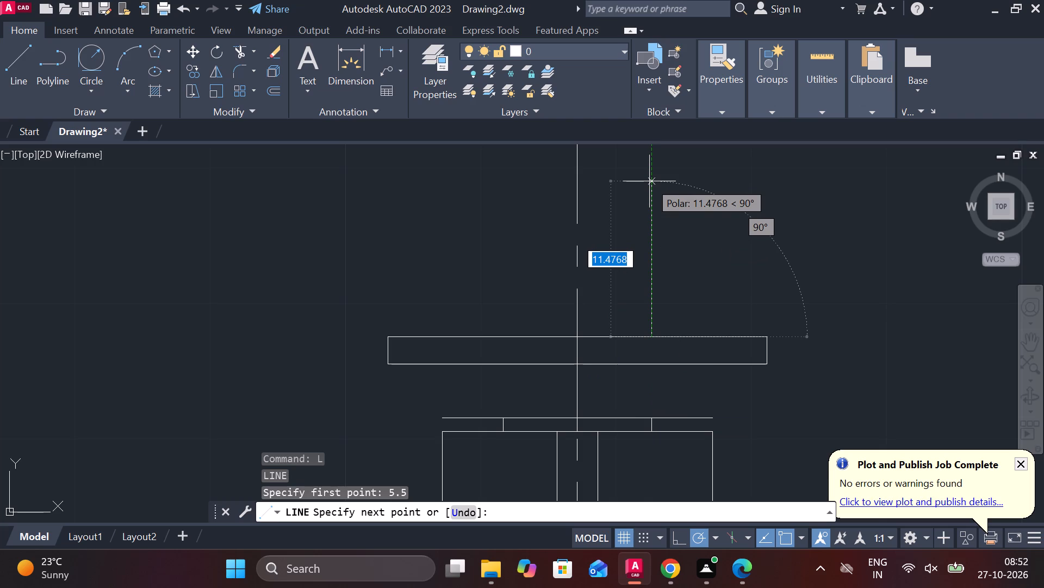
pyautogui.press('6')
pyautogui.press('3')
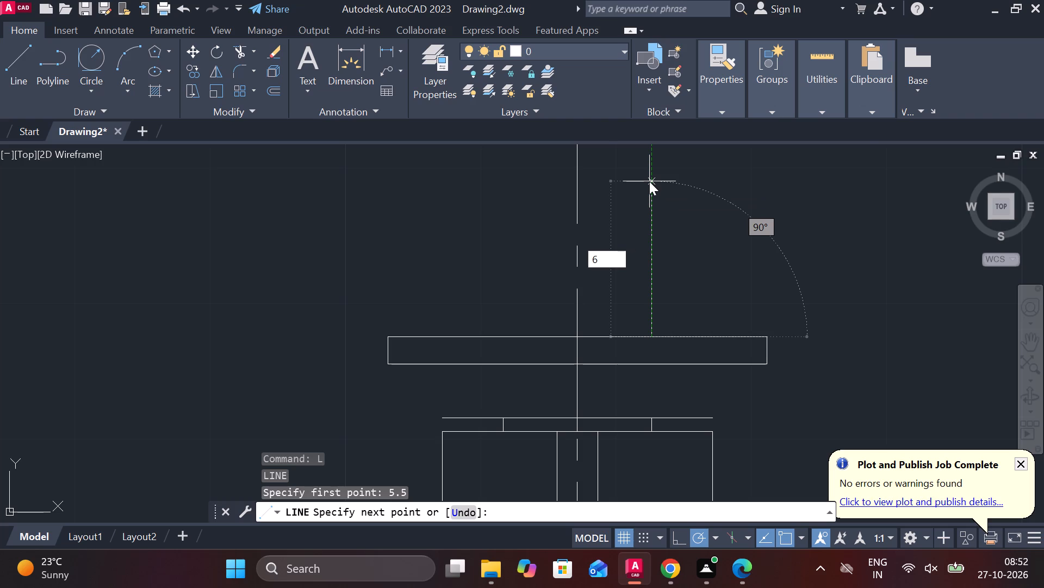
pyautogui.press('Return')
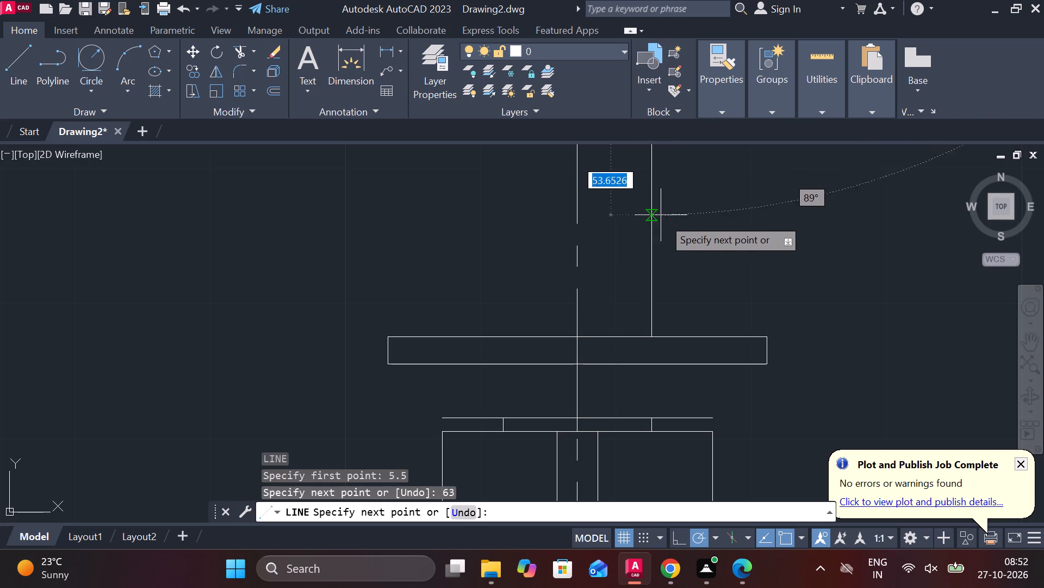
pyautogui.scroll(-2, 669, 226)
pyautogui.moveTo(685, 218); pyautogui.dragTo(679, 400, button='middle')
pyautogui.moveTo(656, 277); pyautogui.dragTo(649, 397, button='middle')
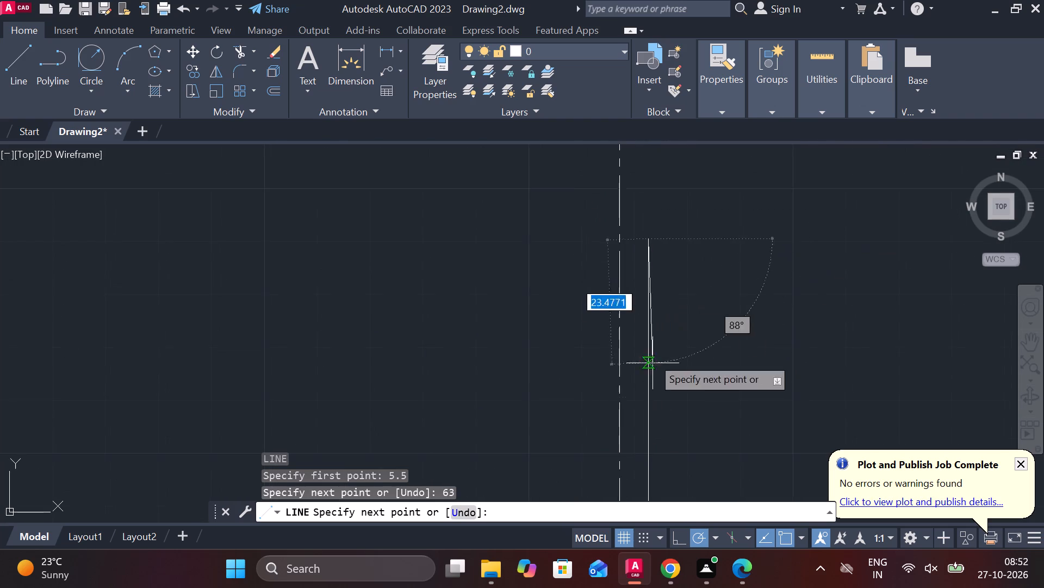
pyautogui.scroll(-1, 641, 330)
pyautogui.write('11')
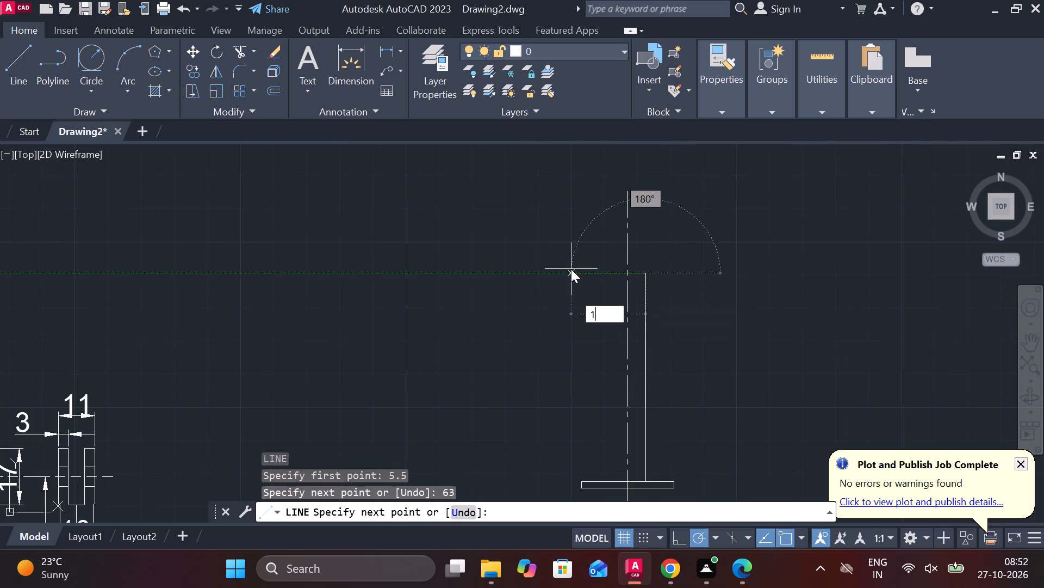
pyautogui.press('space')
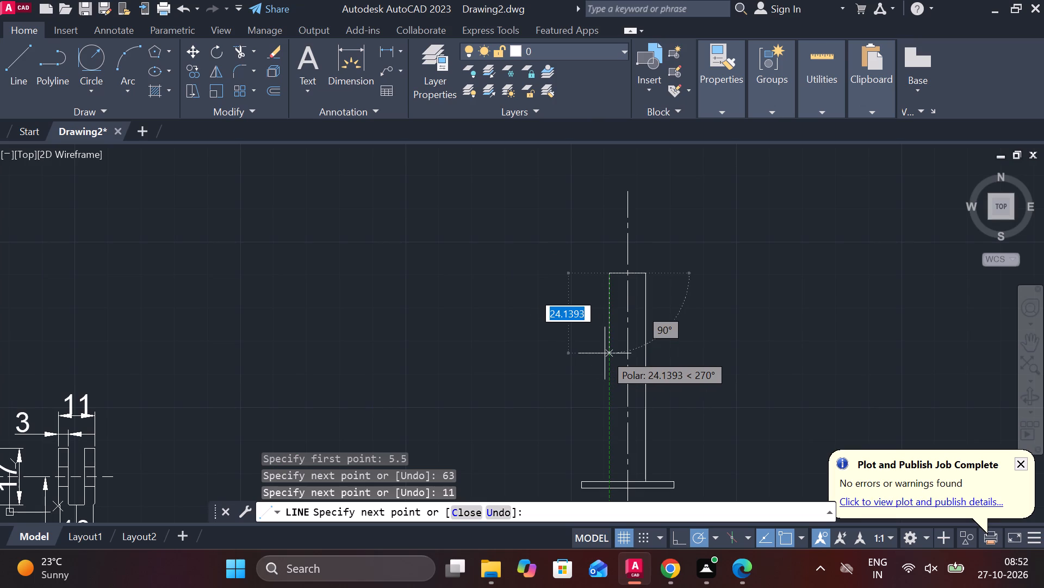
pyautogui.write('63')
pyautogui.press('Return')
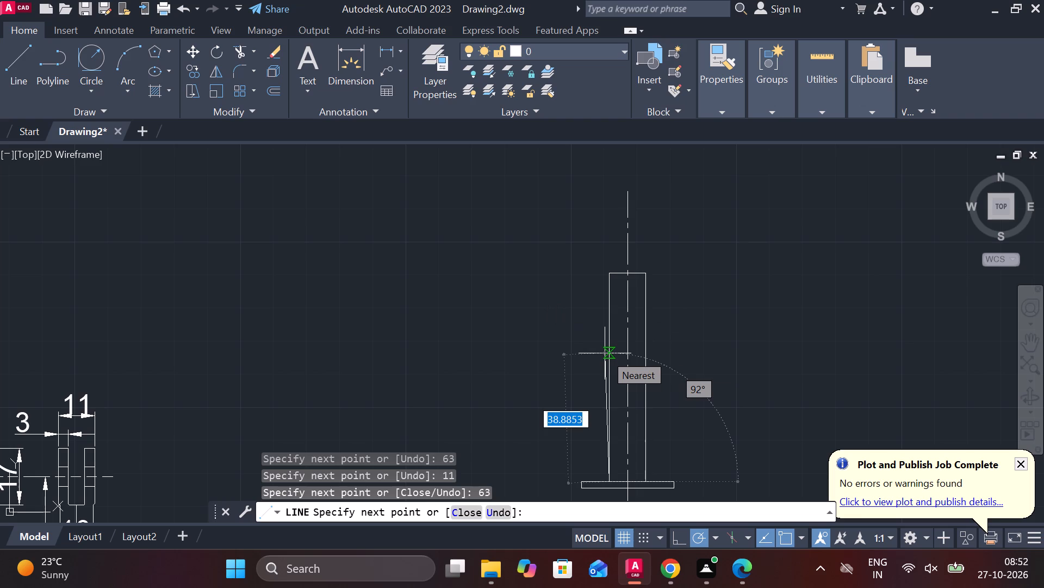
pyautogui.moveTo(561, 324); pyautogui.dragTo(517, 192, button='middle')
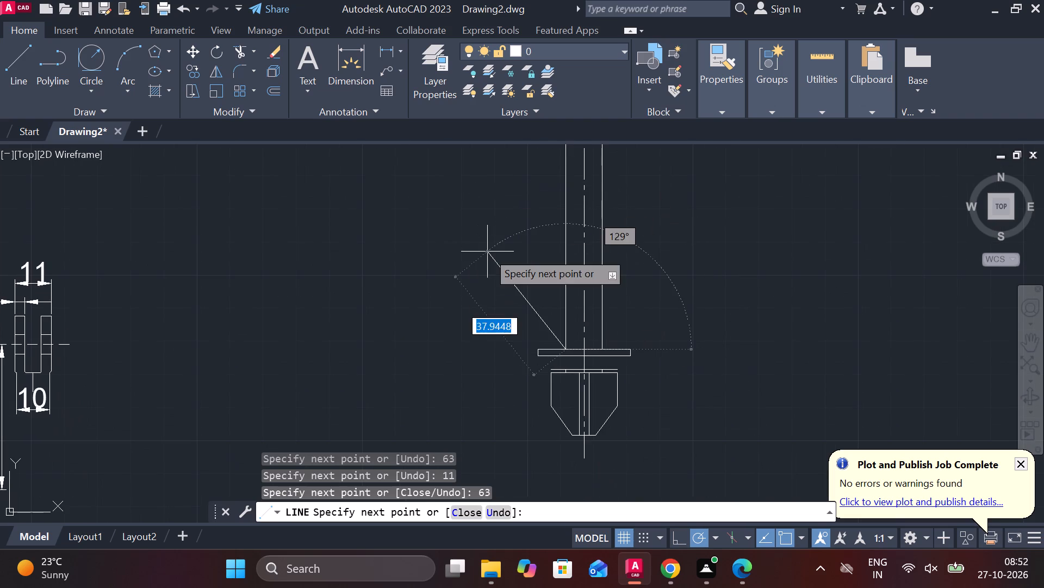
pyautogui.scroll(2, 487, 252)
pyautogui.moveTo(487, 252); pyautogui.dragTo(398, 103, button='middle')
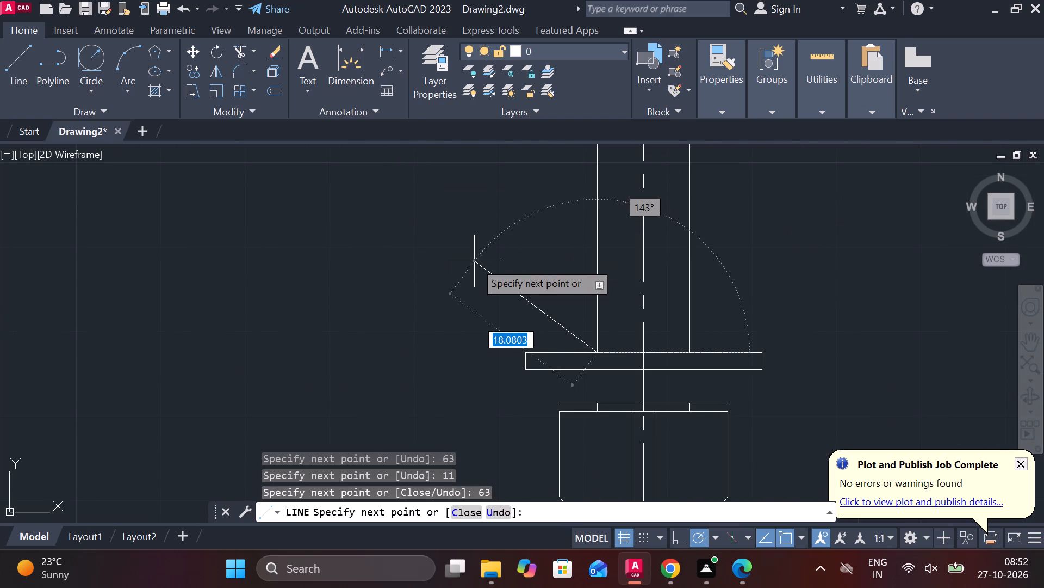
pyautogui.press('Escape')
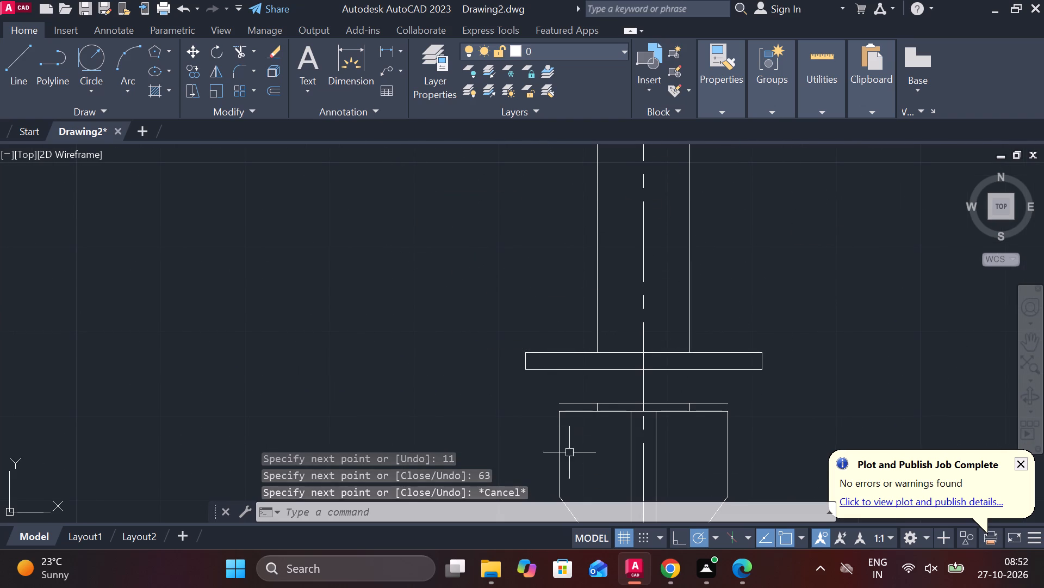
# Join the three collinear segments of the plate's bottom edge into one line.
pyautogui.scroll(2, 575, 391)
pyautogui.moveTo(573, 391); pyautogui.dragTo(425, 351, button='middle')
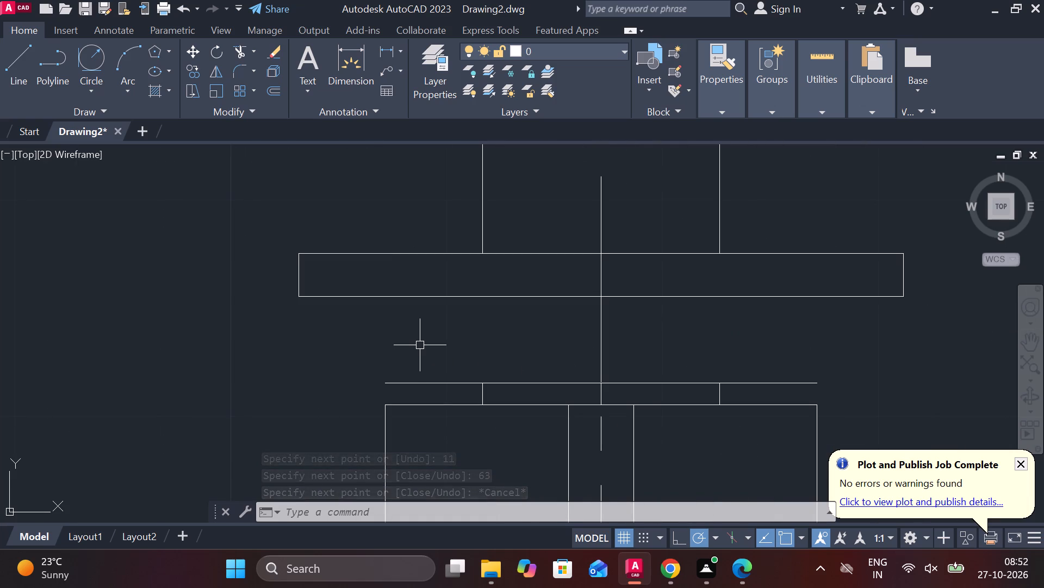
pyautogui.click(413, 296)
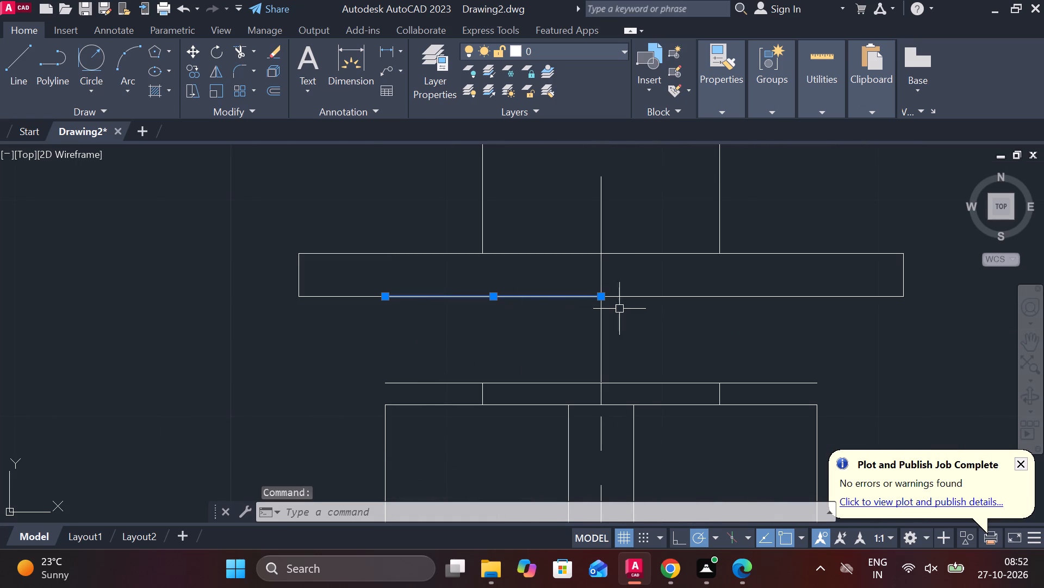
pyautogui.click(658, 300)
pyautogui.click(347, 299)
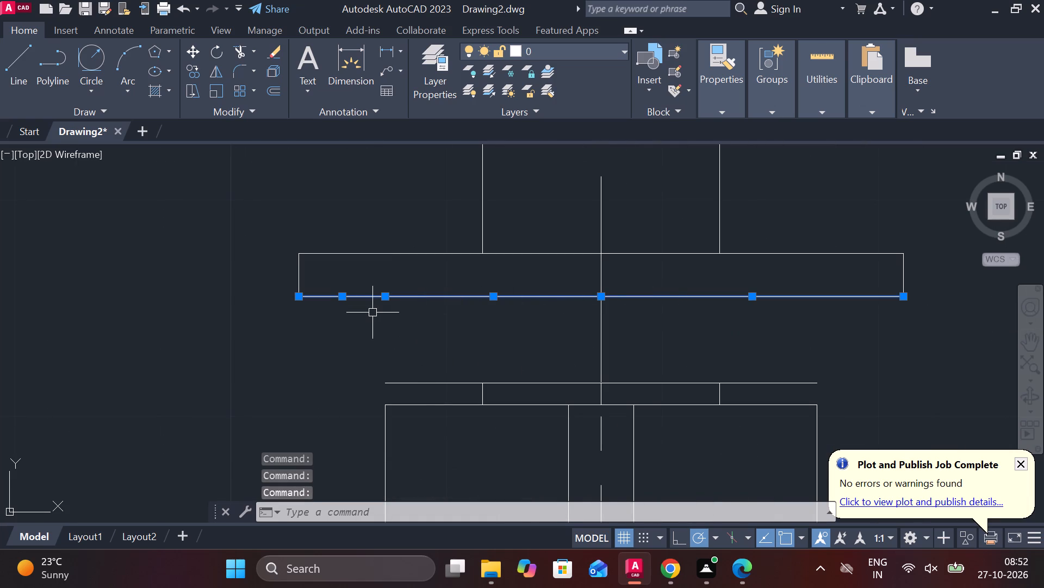
pyautogui.press('j')
pyautogui.press('Return')
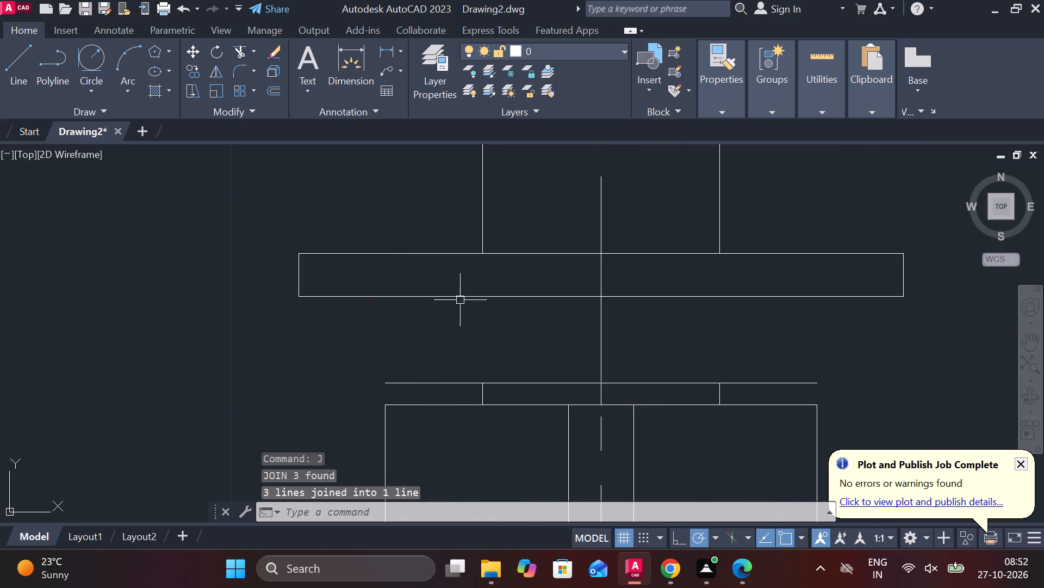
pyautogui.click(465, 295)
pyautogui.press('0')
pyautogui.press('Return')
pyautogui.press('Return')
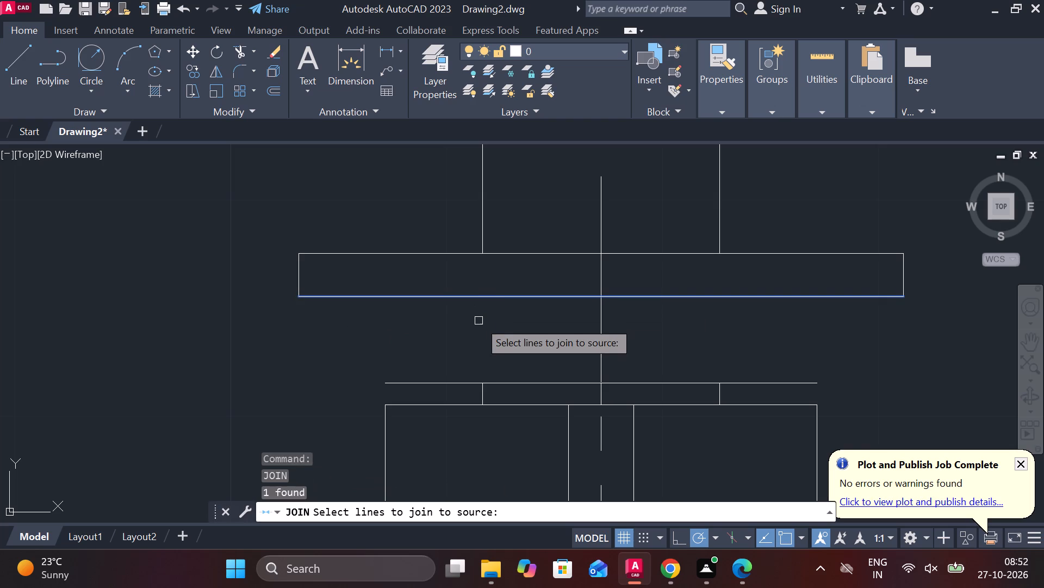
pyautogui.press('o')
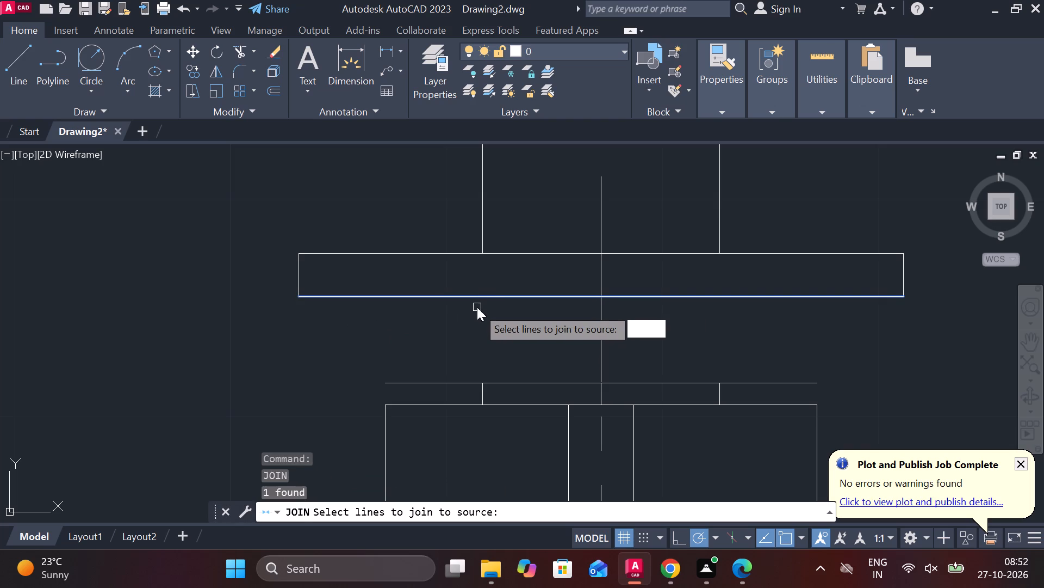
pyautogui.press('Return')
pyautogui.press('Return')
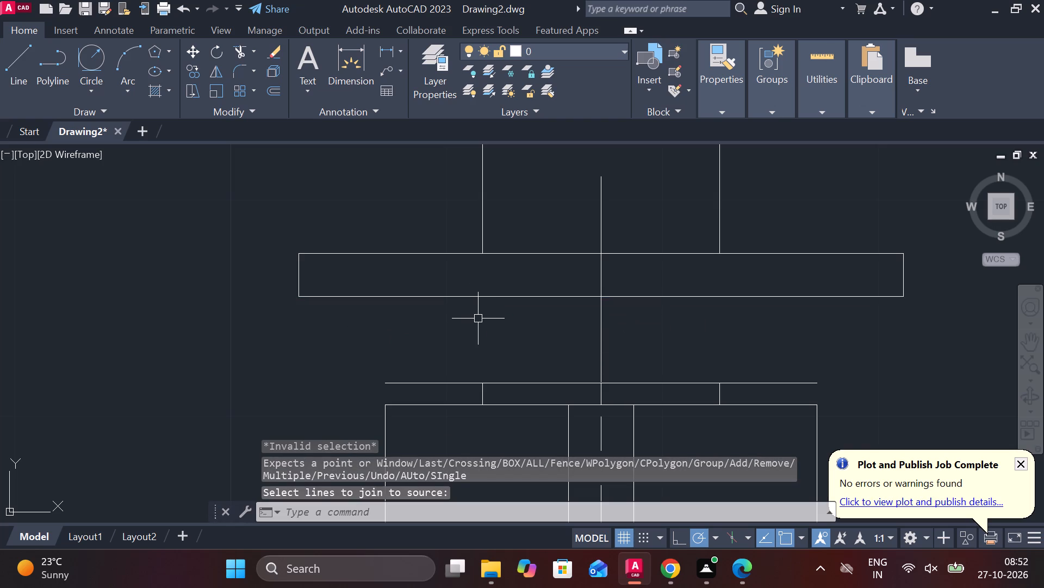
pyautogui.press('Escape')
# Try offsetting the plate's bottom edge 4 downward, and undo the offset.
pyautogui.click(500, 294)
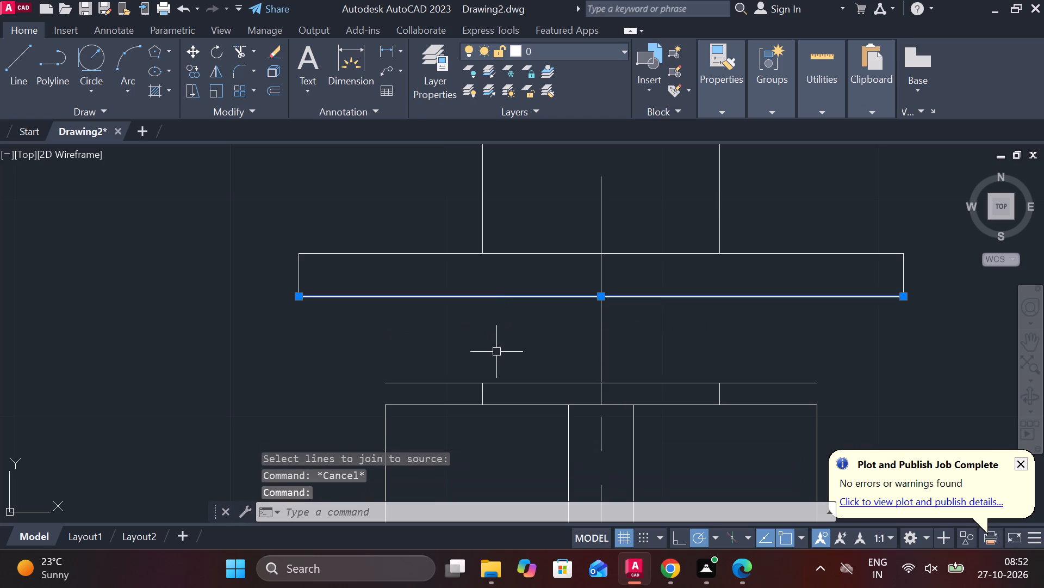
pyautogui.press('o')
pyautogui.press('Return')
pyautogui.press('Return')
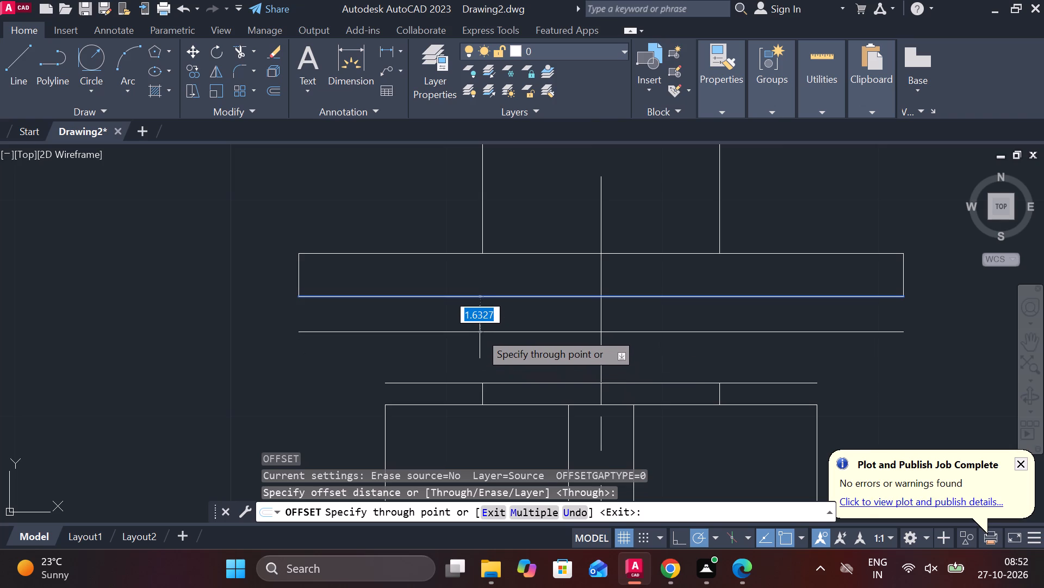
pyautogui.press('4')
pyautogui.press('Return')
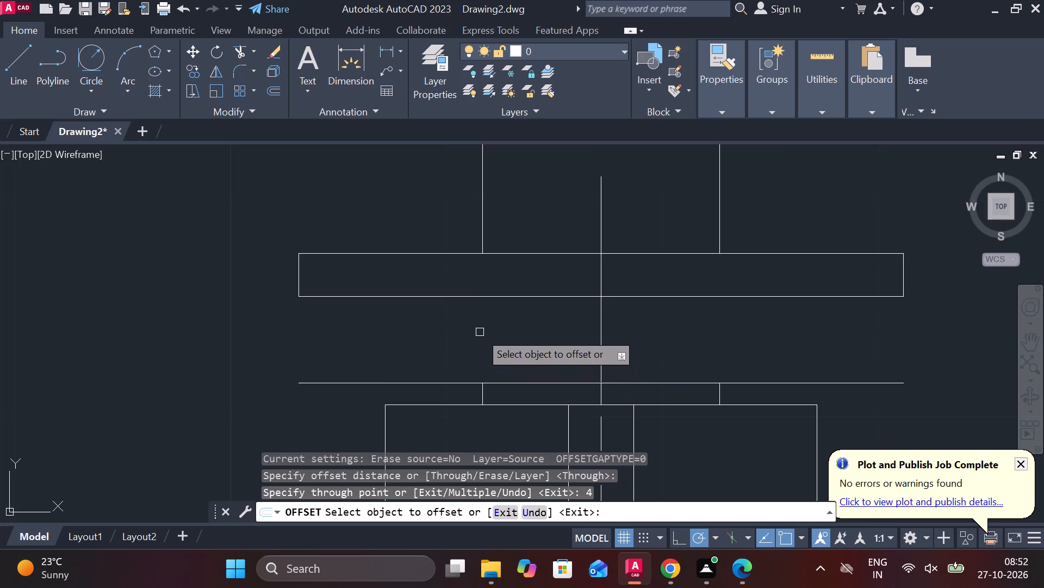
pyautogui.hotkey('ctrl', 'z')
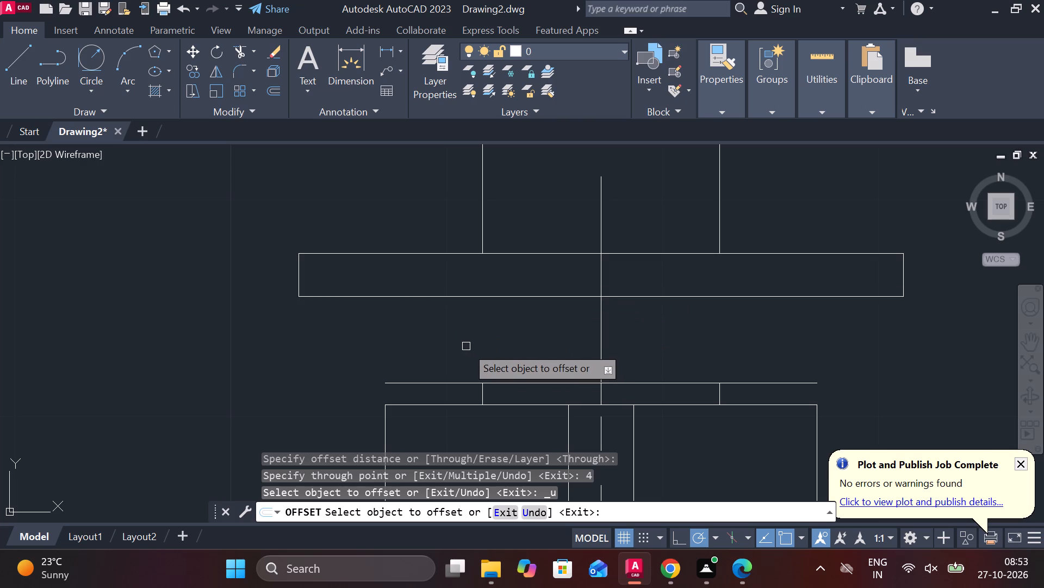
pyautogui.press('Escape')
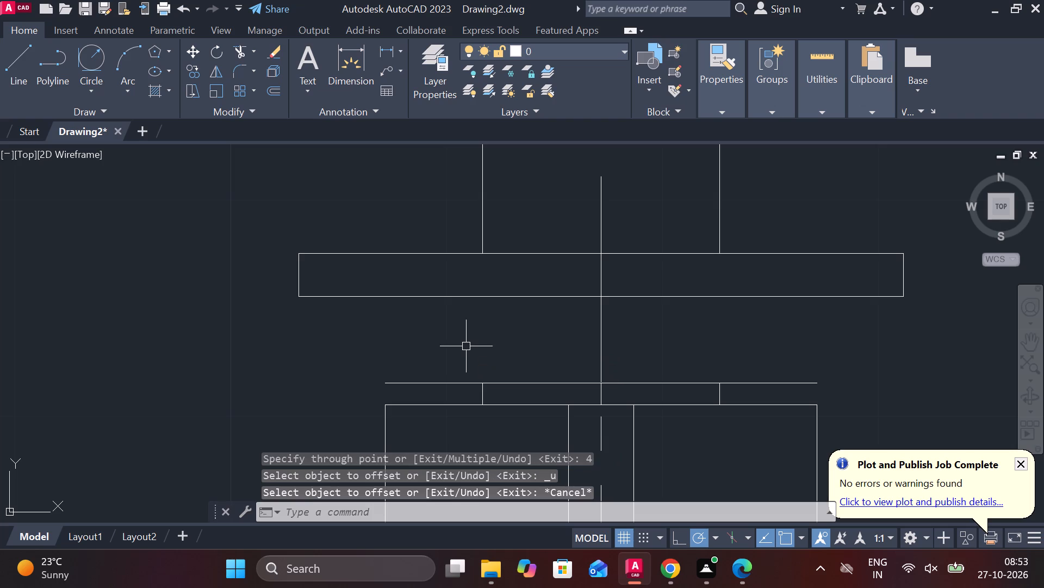
# With polar tracking set to 45 degrees, draw a line from the plate's lower-left corner diagonally down past the horizontal line above the body.
pyautogui.press('l')
pyautogui.press('Return')
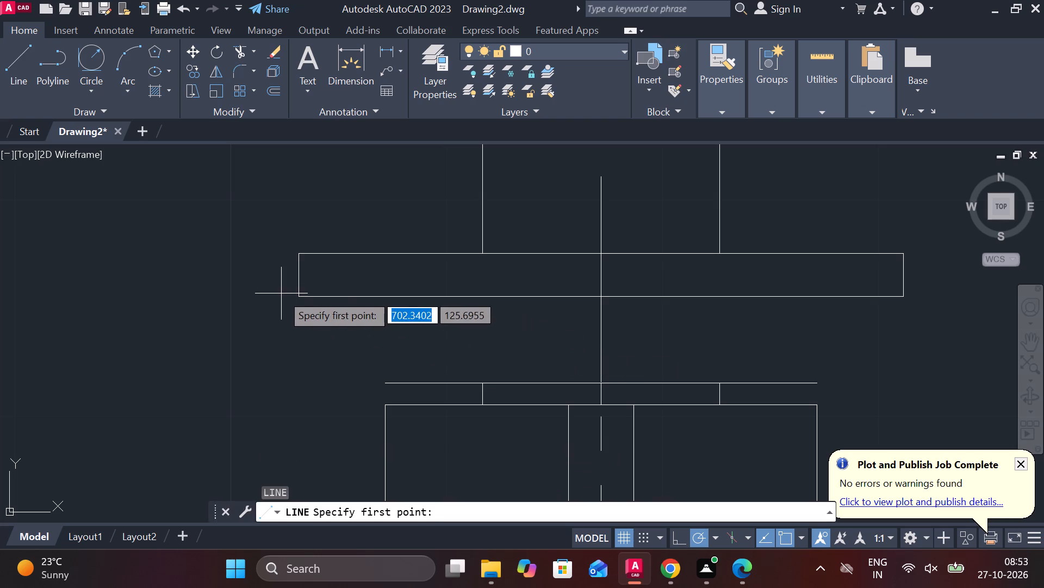
pyautogui.click(302, 299)
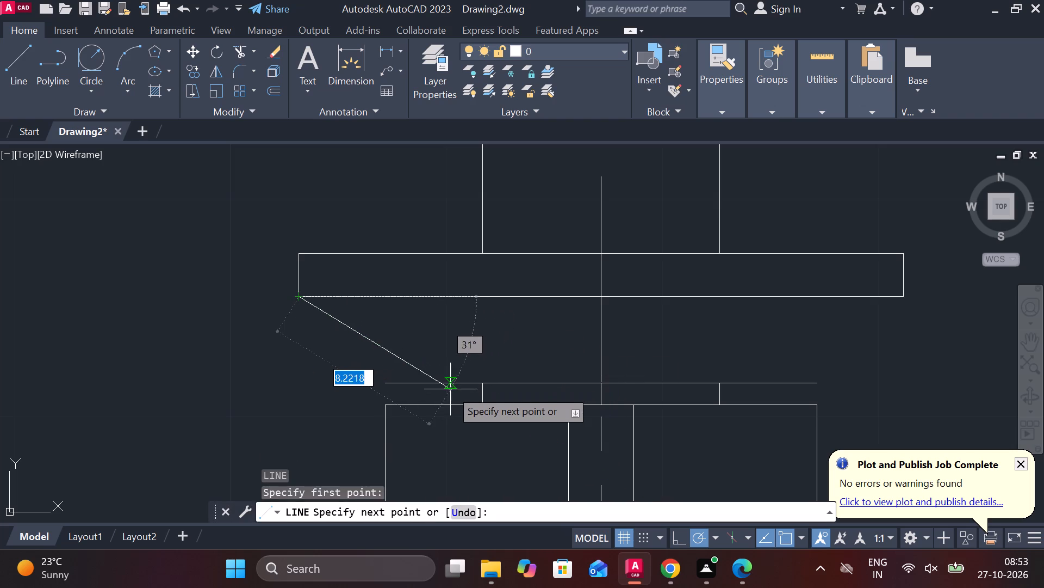
pyautogui.scroll(3, 448, 389)
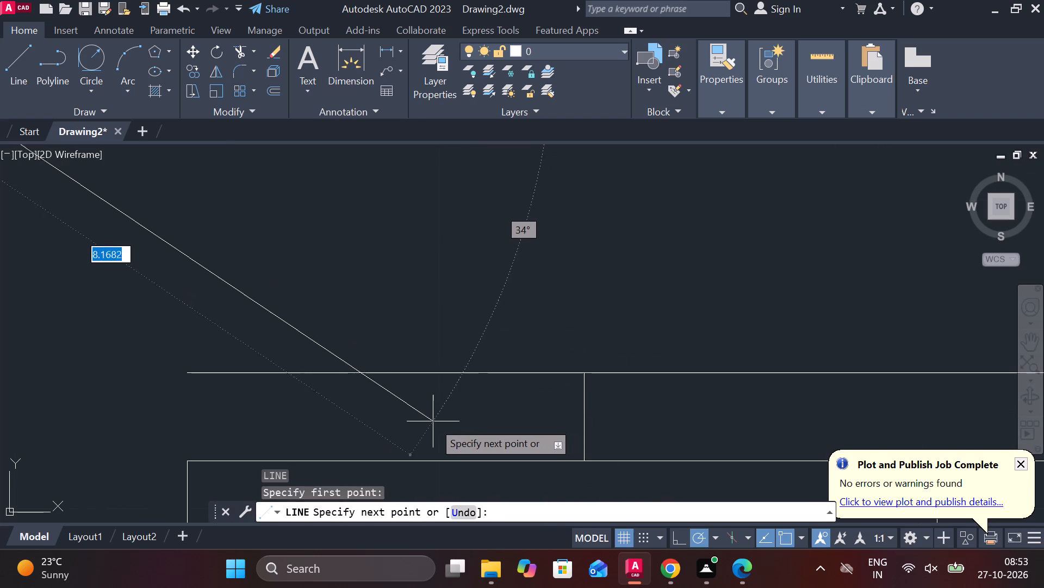
pyautogui.scroll(-1, 449, 400)
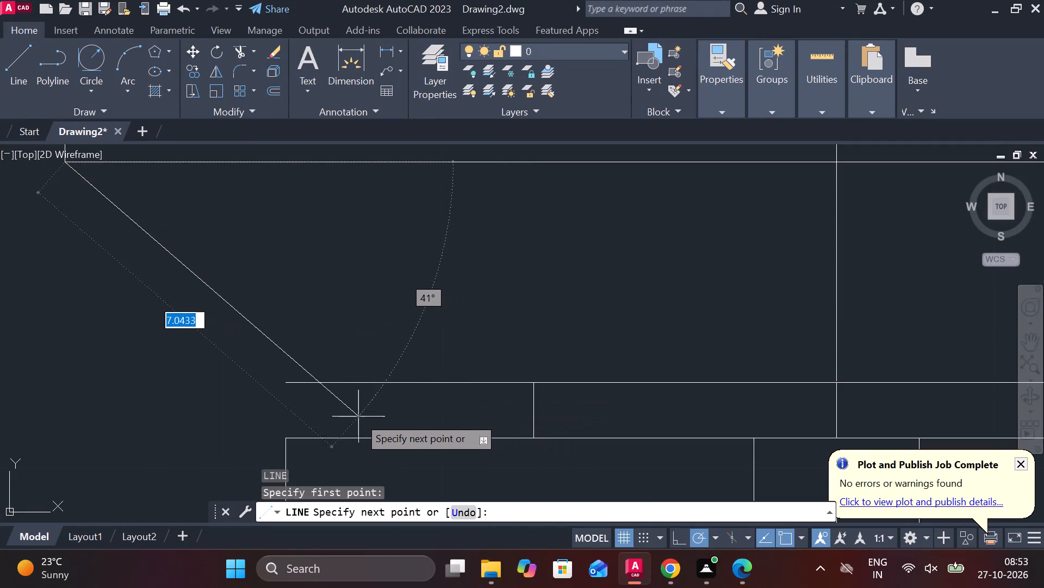
pyautogui.moveTo(333, 416); pyautogui.dragTo(429, 385, button='middle')
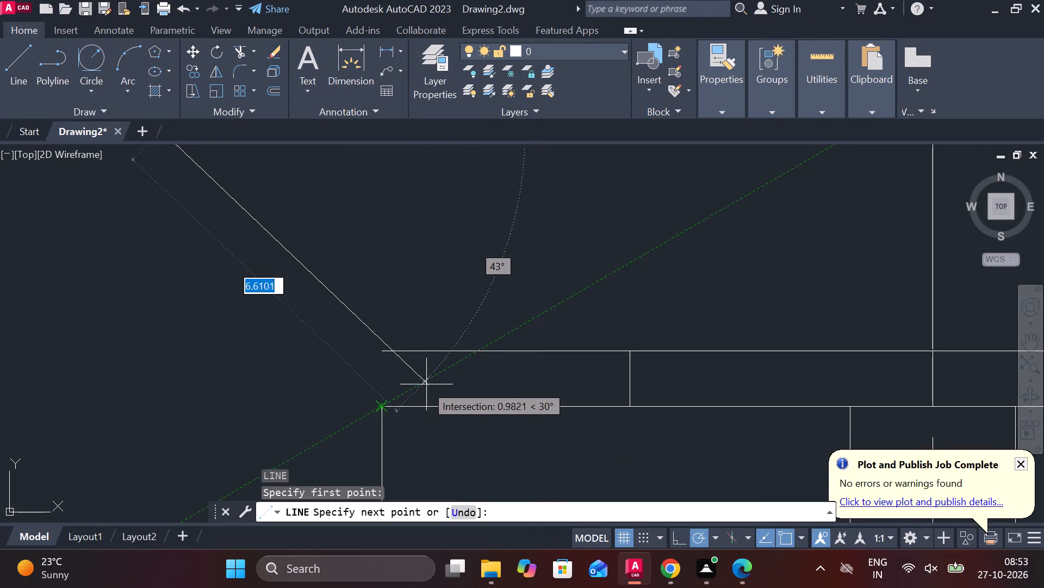
pyautogui.scroll(-3, 404, 387)
pyautogui.scroll(3, 383, 358)
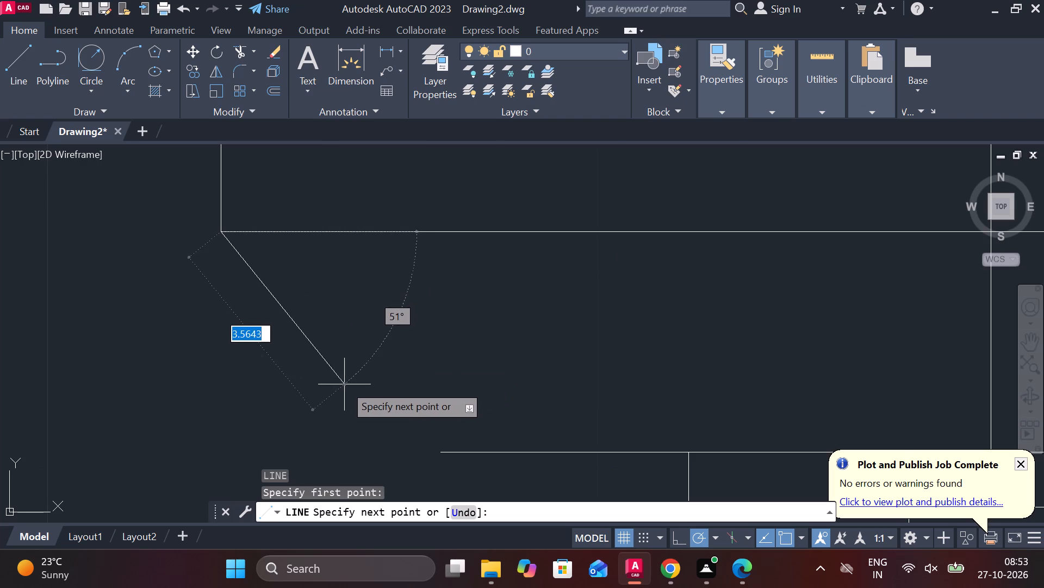
pyautogui.click(718, 531)
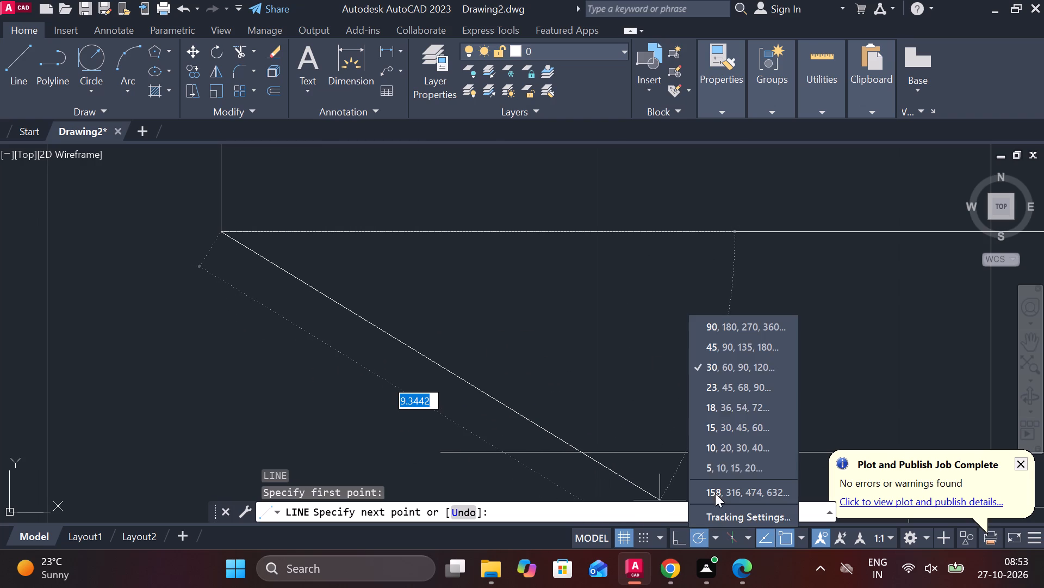
pyautogui.doubleClick(720, 348)
pyautogui.moveTo(568, 376); pyautogui.dragTo(586, 304, button='middle')
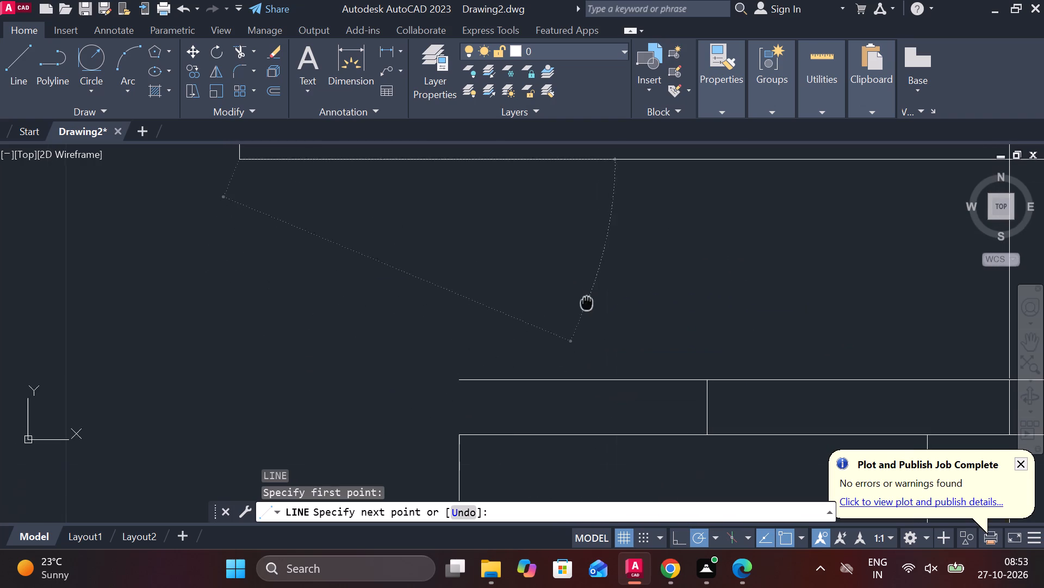
pyautogui.click(494, 411)
pyautogui.press('Escape')
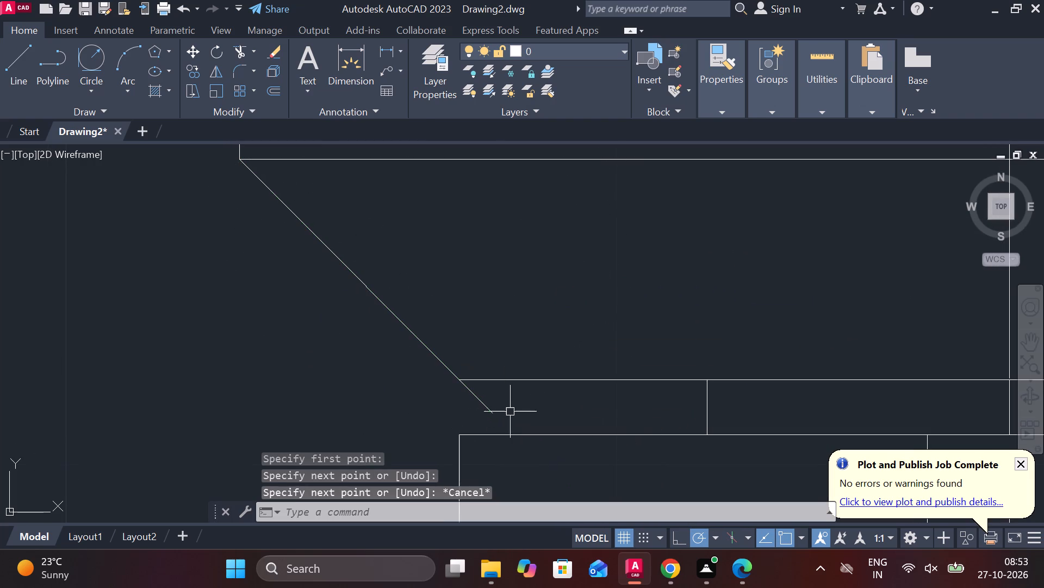
# Trim the diagonal line's overshoot below the horizontal line above the body.
pyautogui.write('TR')
pyautogui.press('space')
pyautogui.click(486, 406)
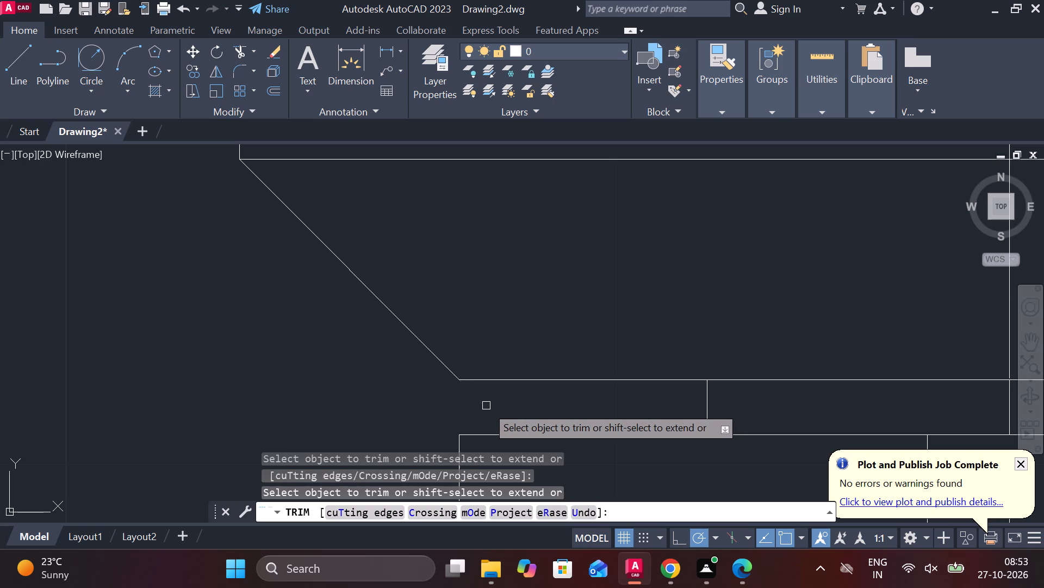
pyautogui.press('Escape')
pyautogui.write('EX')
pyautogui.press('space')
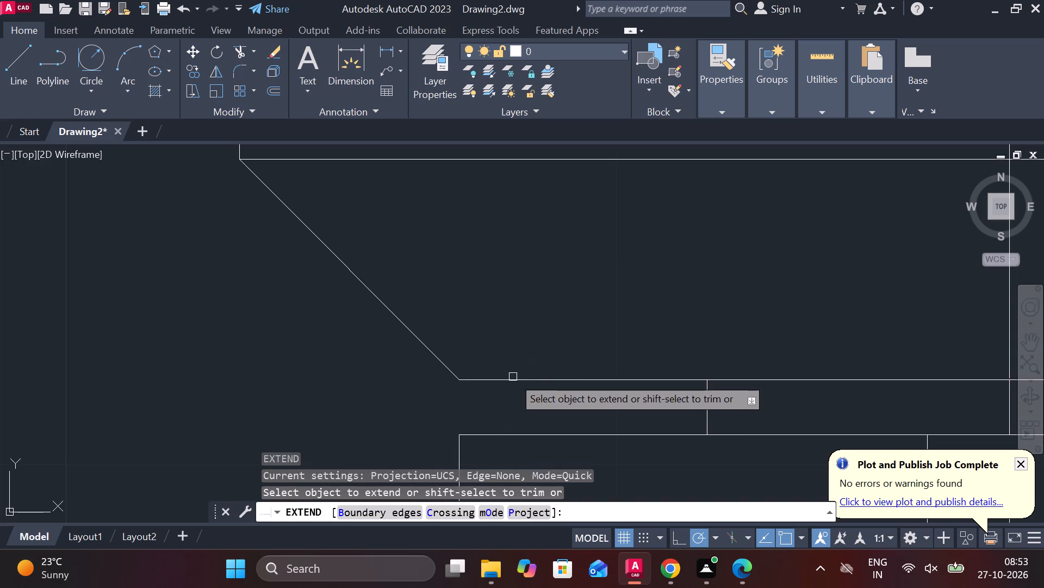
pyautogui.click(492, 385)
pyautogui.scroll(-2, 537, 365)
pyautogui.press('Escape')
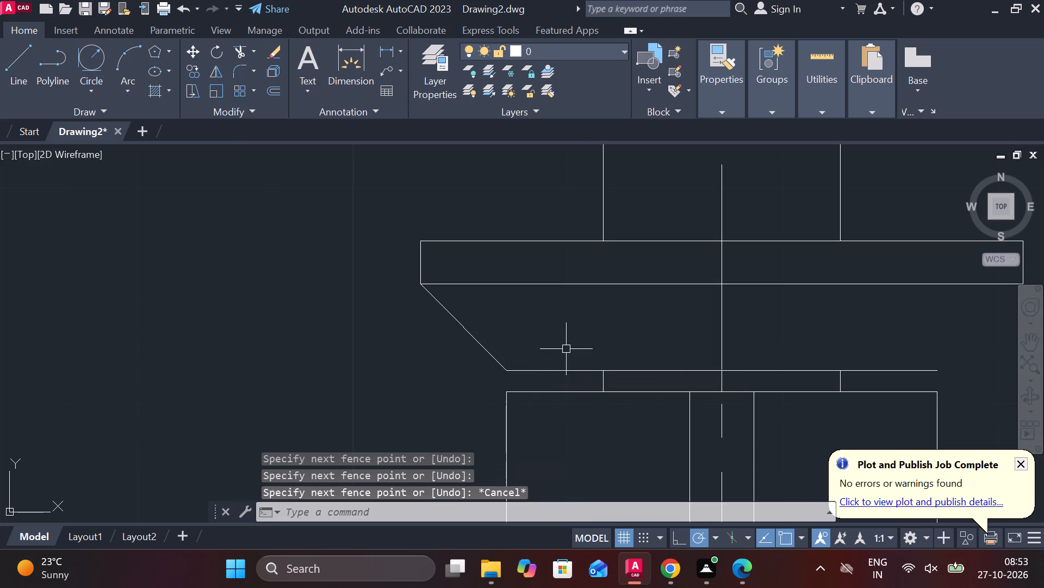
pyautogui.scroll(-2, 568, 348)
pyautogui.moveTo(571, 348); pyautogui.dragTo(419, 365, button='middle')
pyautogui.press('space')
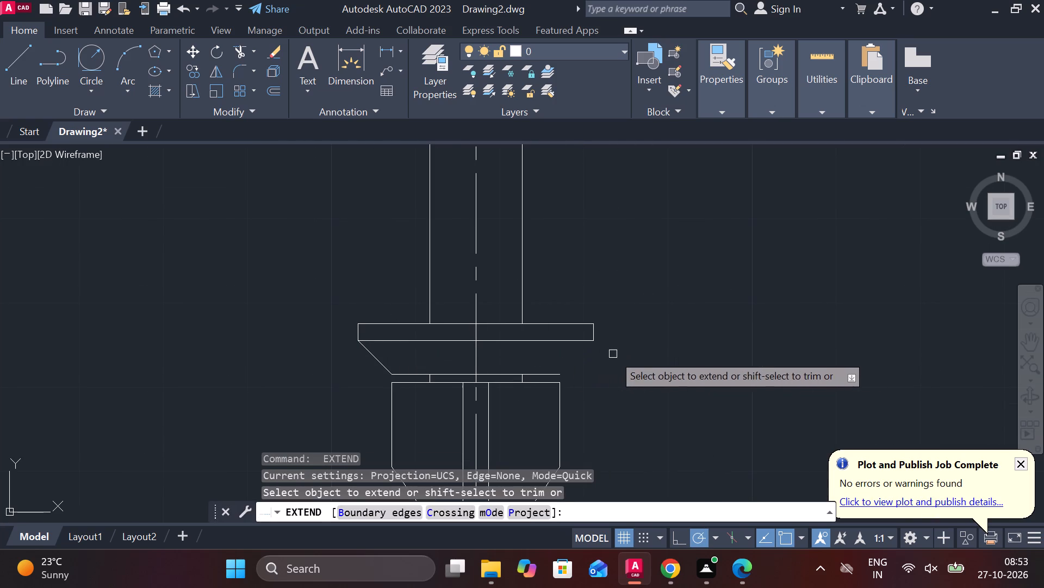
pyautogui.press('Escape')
# Draw a 45-degree line from the plate's lower-right corner diagonally down past the horizontal line above the body.
pyautogui.press('l')
pyautogui.press('Return')
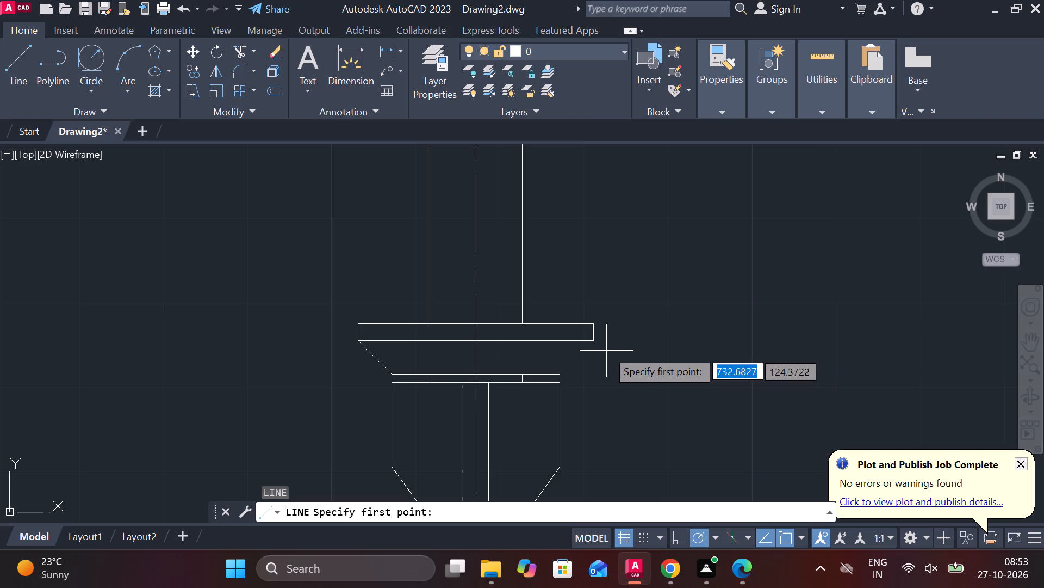
pyautogui.click(596, 344)
pyautogui.scroll(2, 591, 347)
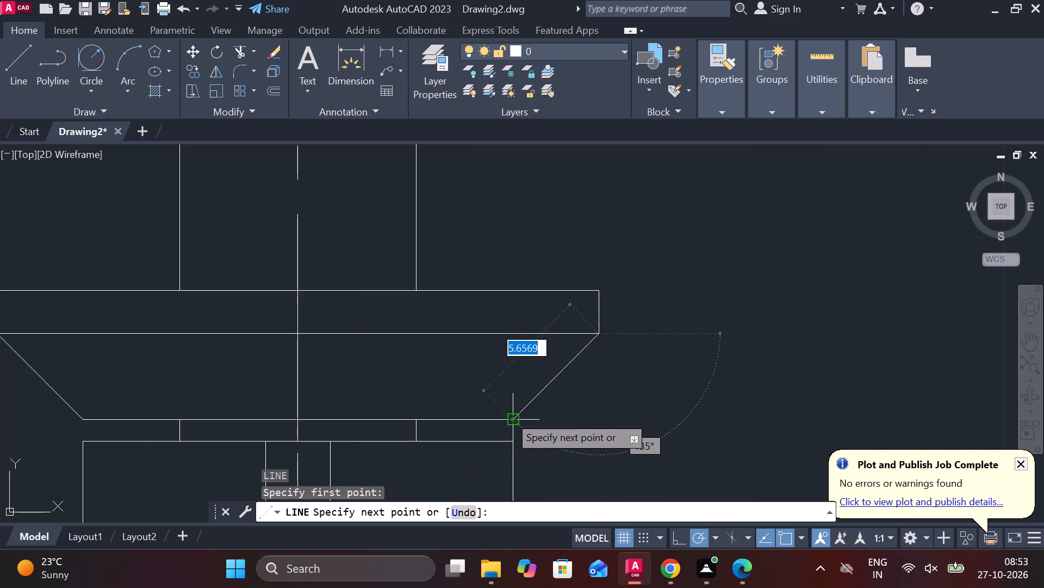
pyautogui.scroll(3, 498, 423)
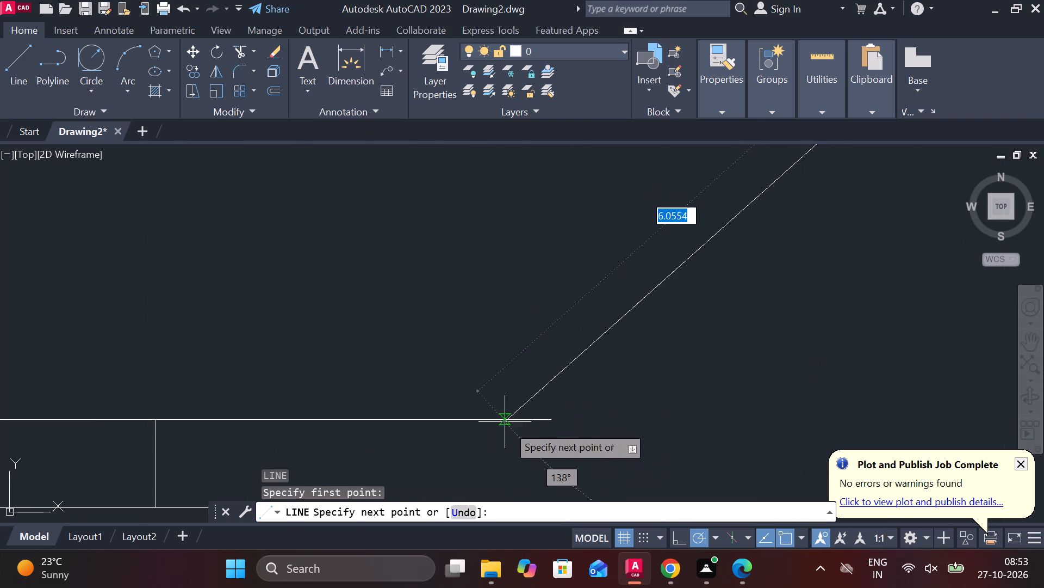
pyautogui.click(532, 442)
pyautogui.press('Escape')
# Trim the overshoot where the right diagonal meets the horizontal line above the body.
pyautogui.write('TR')
pyautogui.press('space')
pyautogui.click(535, 444)
pyautogui.scroll(-3, 569, 430)
pyautogui.scroll(-2, 703, 412)
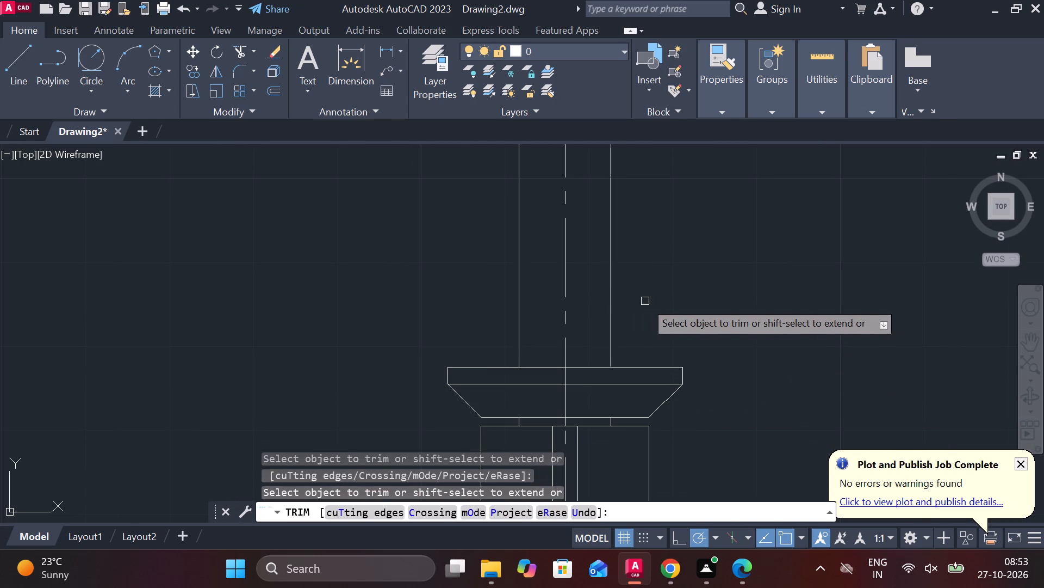
pyautogui.press('Escape')
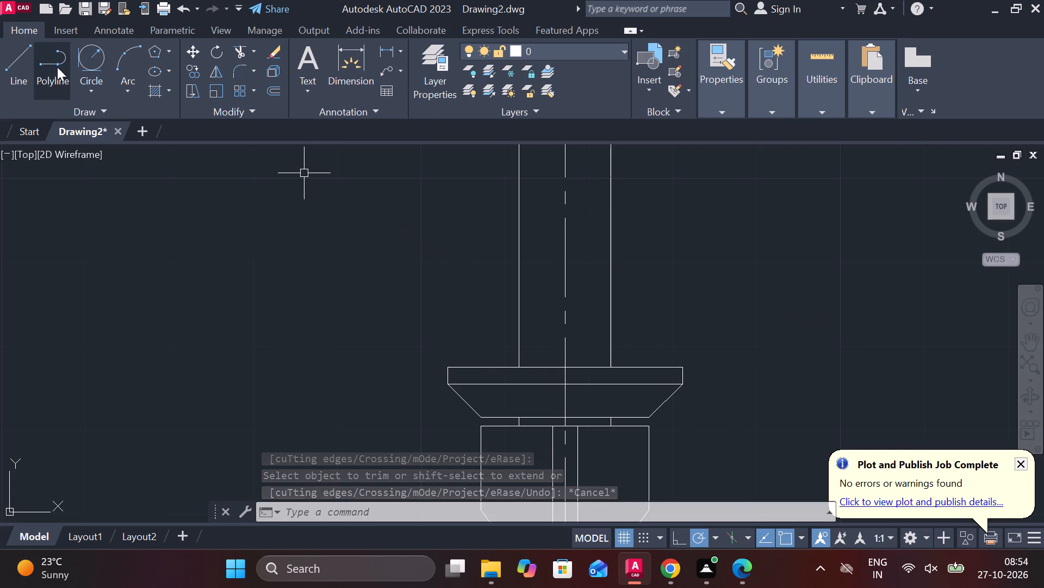
# Draw a radius 10 circle tangent to the plate's top edge and the shank's left edge.
pyautogui.click(82, 68)
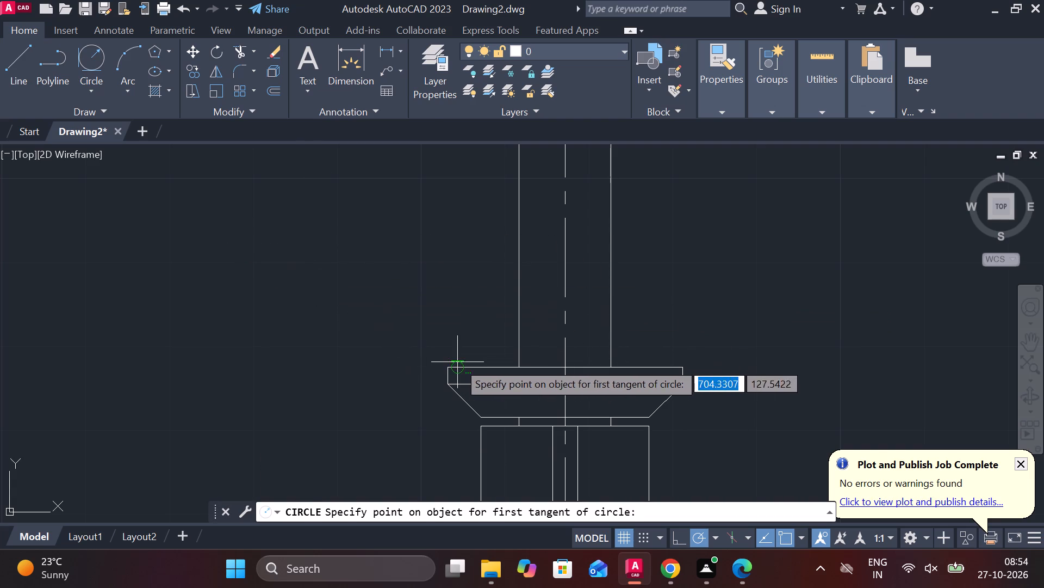
pyautogui.click(468, 365)
pyautogui.click(517, 311)
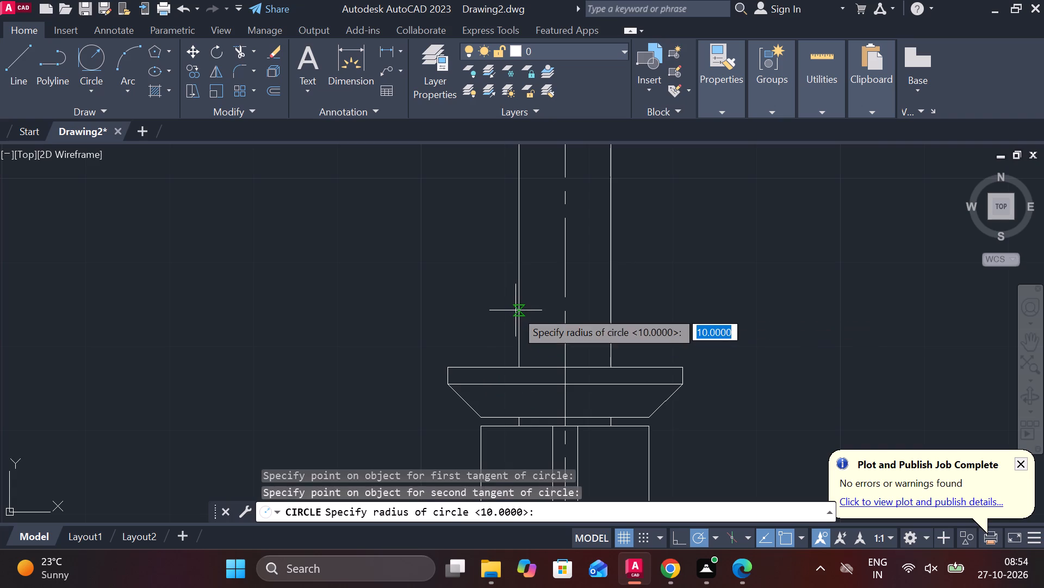
pyautogui.press('Return')
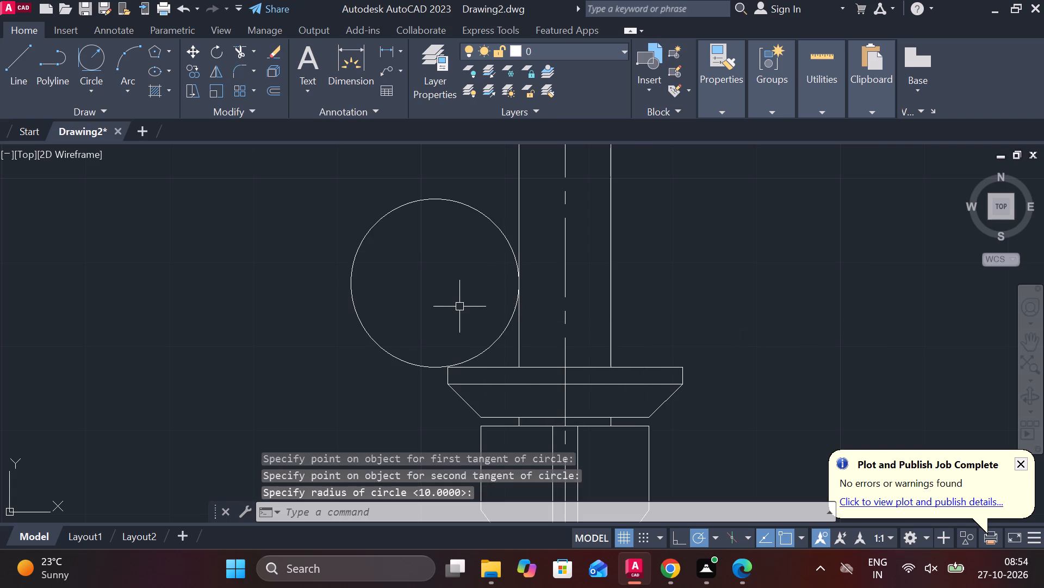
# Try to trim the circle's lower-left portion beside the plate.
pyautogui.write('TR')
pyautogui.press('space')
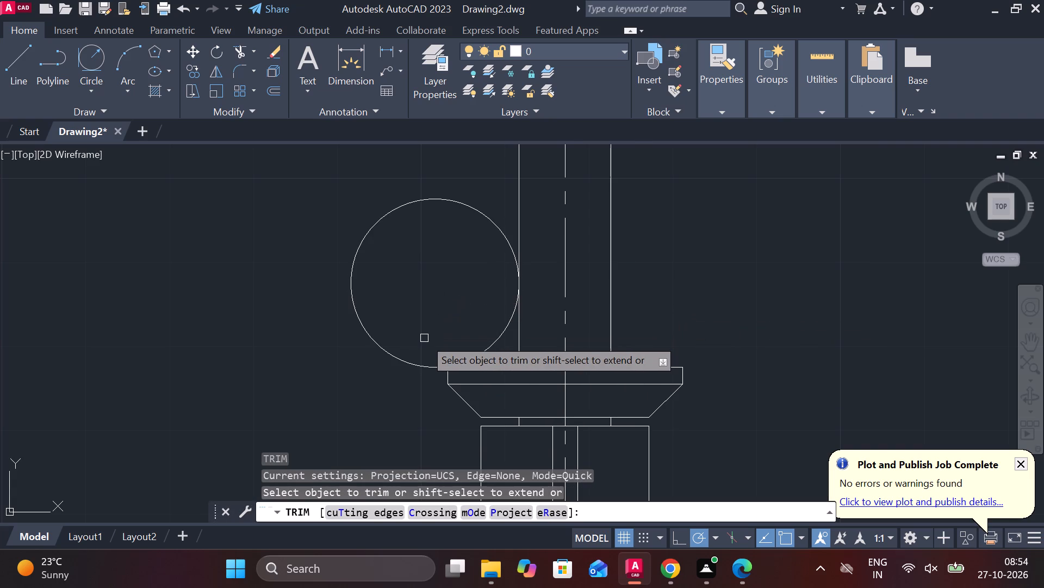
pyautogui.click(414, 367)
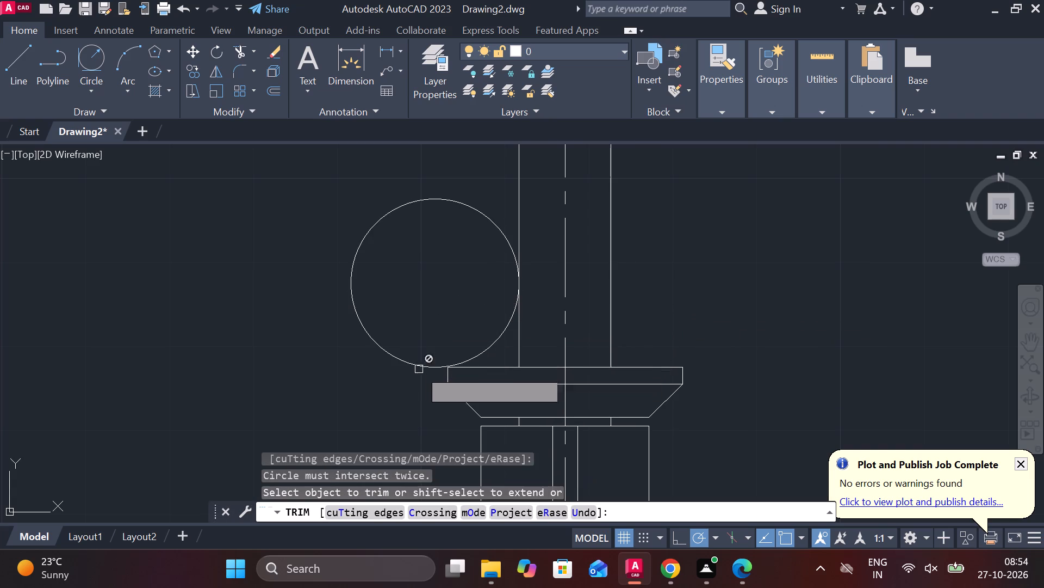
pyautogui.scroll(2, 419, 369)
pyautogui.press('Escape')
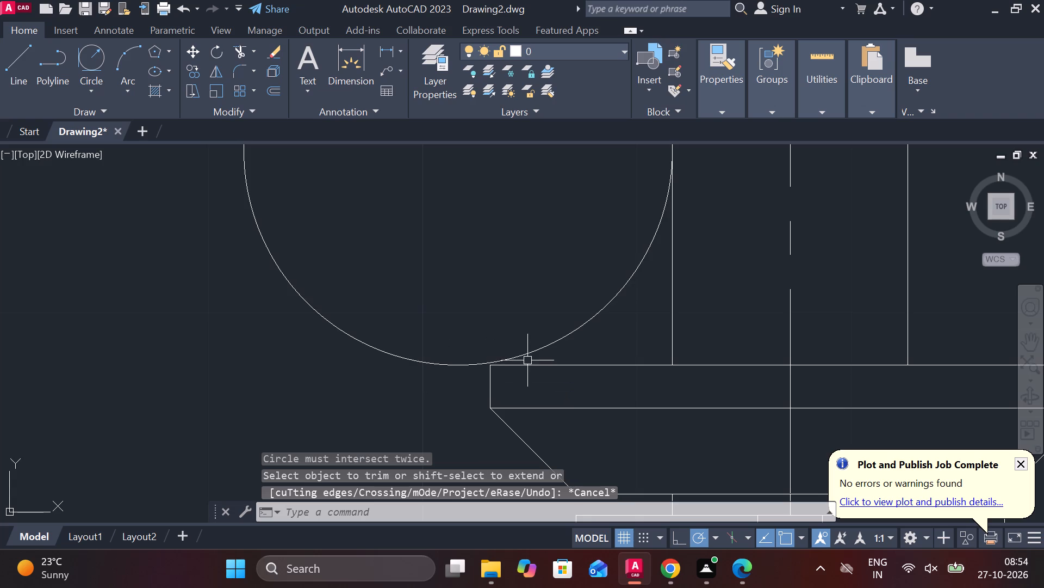
# Move the circle straight down about 0.12 so it passes through the plate's upper-left corner.
pyautogui.click(526, 358)
pyautogui.press('m')
pyautogui.press('Return')
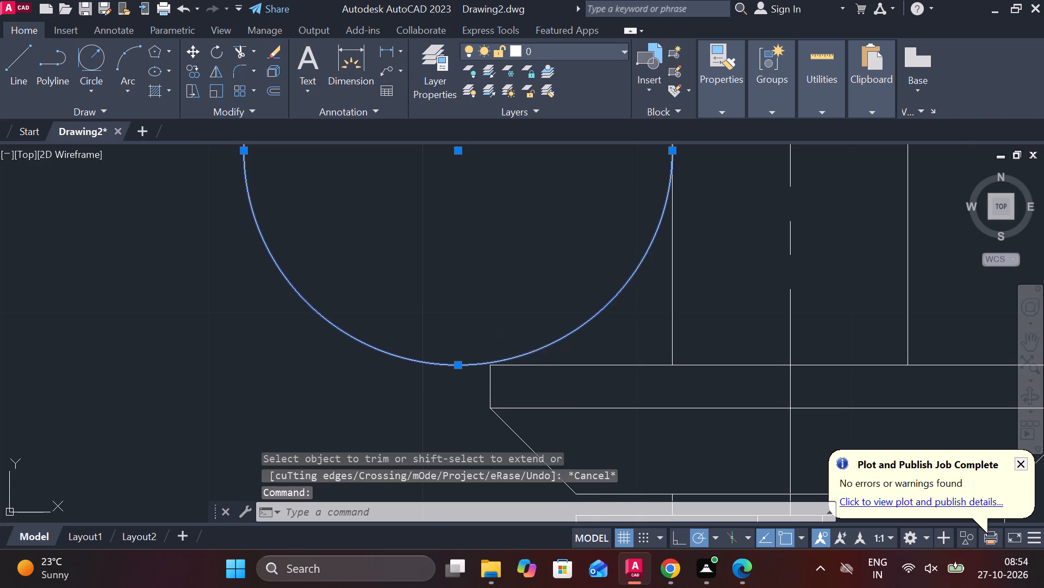
pyautogui.scroll(2, 483, 331)
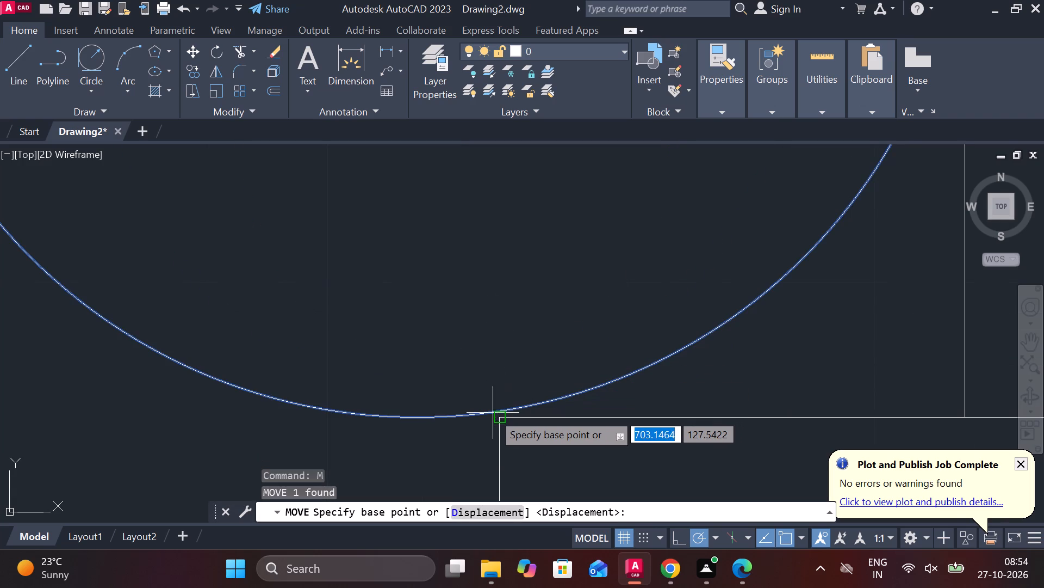
pyautogui.scroll(2, 493, 412)
pyautogui.click(512, 412)
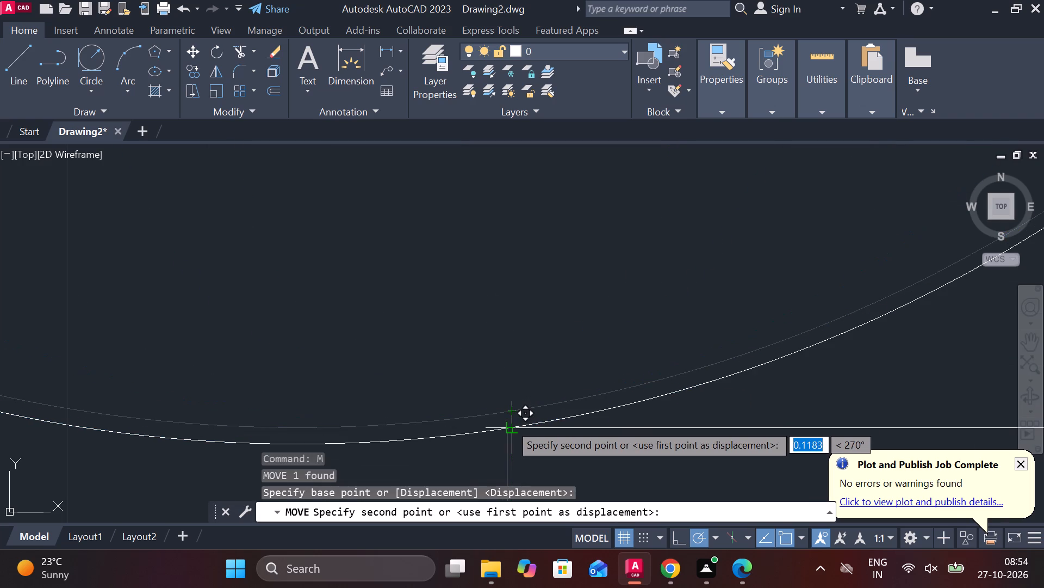
pyautogui.click(509, 425)
pyautogui.scroll(-4, 547, 406)
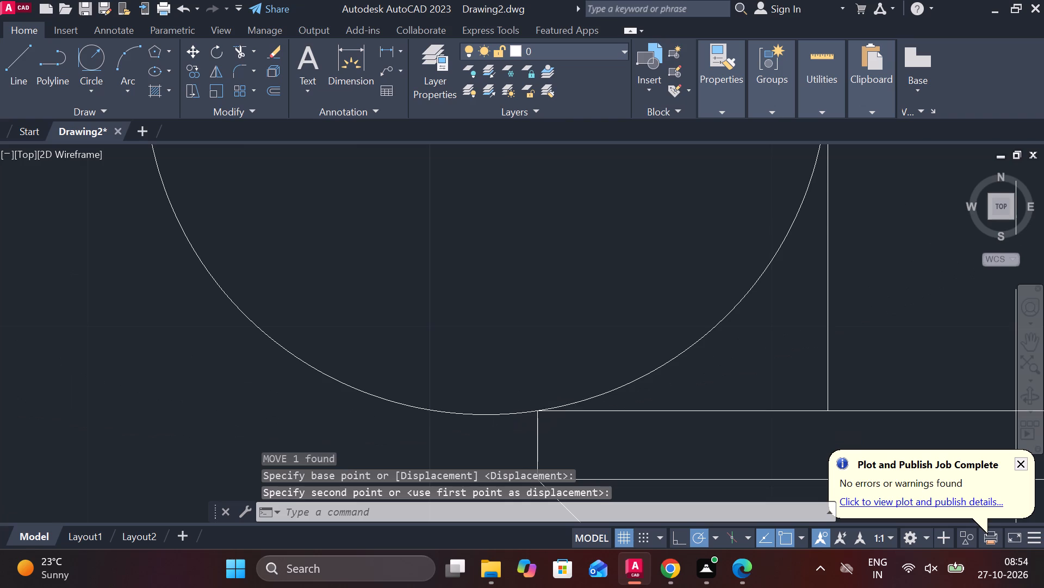
# Trim the circle to leave only the concave arc between the plate's upper-left corner and the shank's left edge.
pyautogui.press('Escape')
pyautogui.write('TR')
pyautogui.press('space')
pyautogui.moveTo(518, 310); pyautogui.dragTo(332, 399)
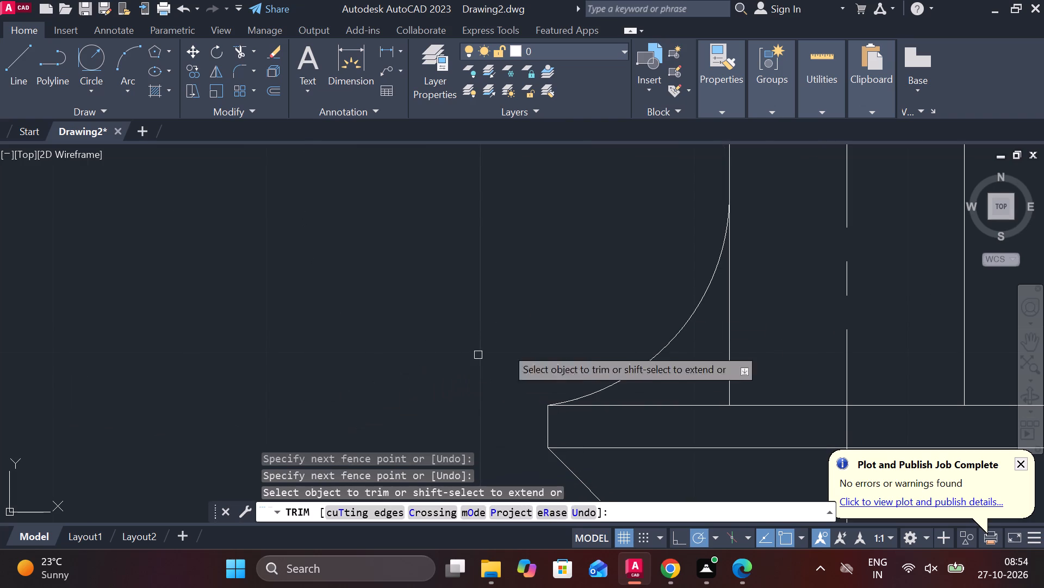
pyautogui.press('Escape')
# Mirror the concave arc about the vertical centreline to the shank's right side, keeping the original.
pyautogui.click(662, 351)
pyautogui.press(',')
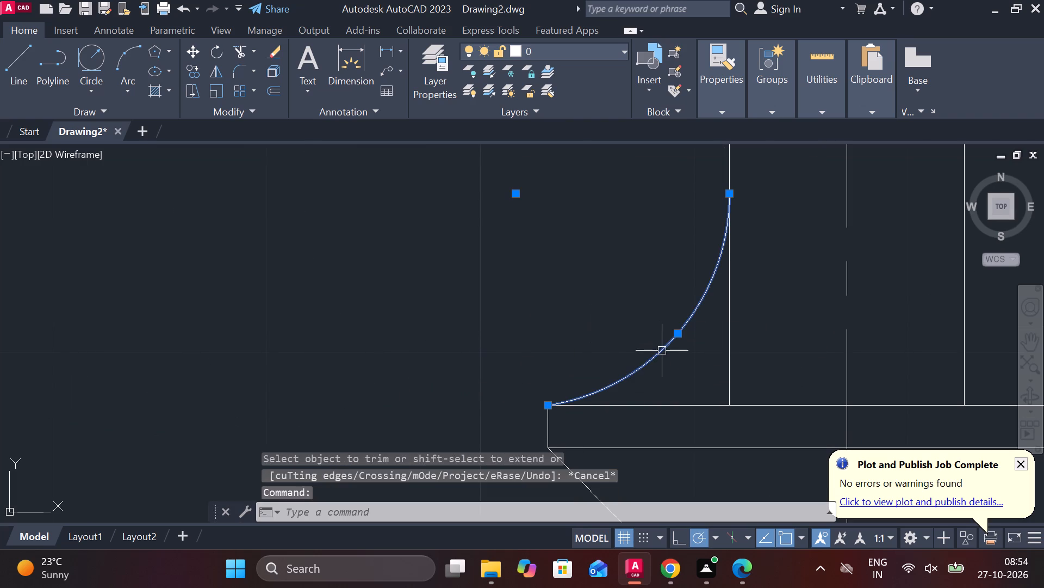
pyautogui.press('BackSpace')
pyautogui.write('MI')
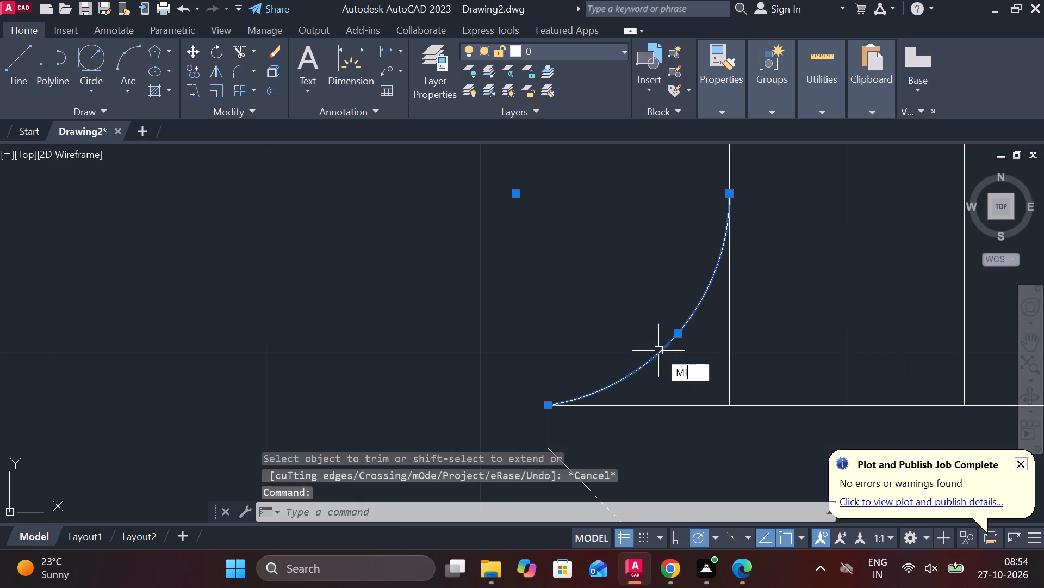
pyautogui.press('Return')
pyautogui.click(854, 405)
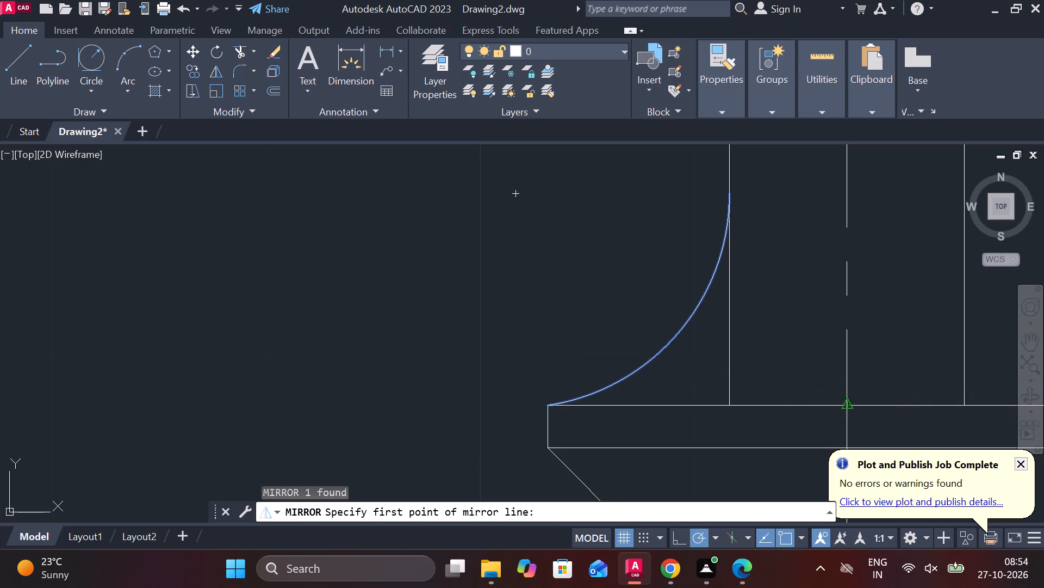
pyautogui.scroll(-3, 842, 394)
pyautogui.moveTo(843, 243); pyautogui.dragTo(792, 418, button='middle')
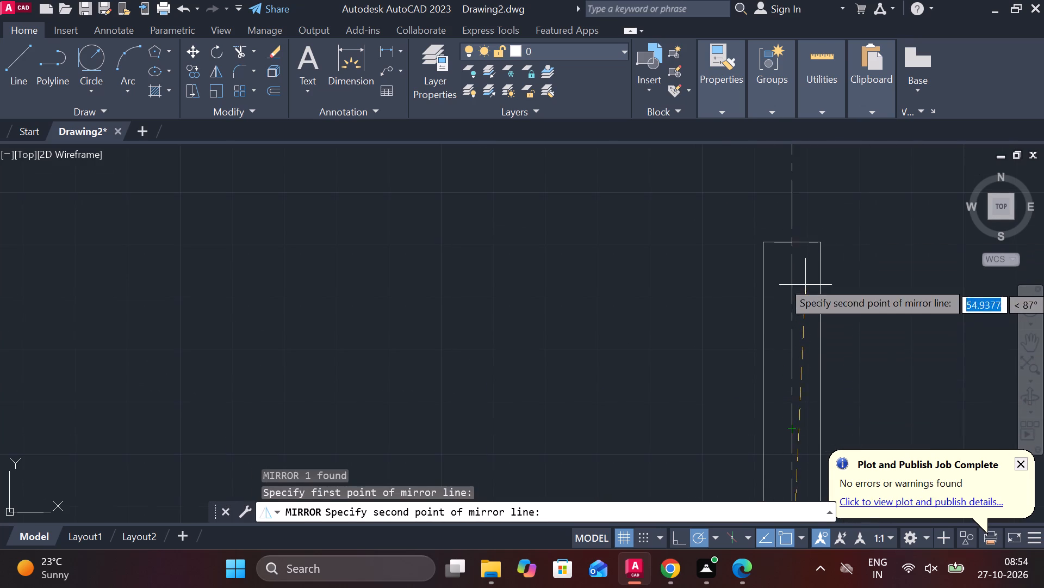
pyautogui.click(796, 238)
pyautogui.moveTo(824, 298); pyautogui.dragTo(796, 238)
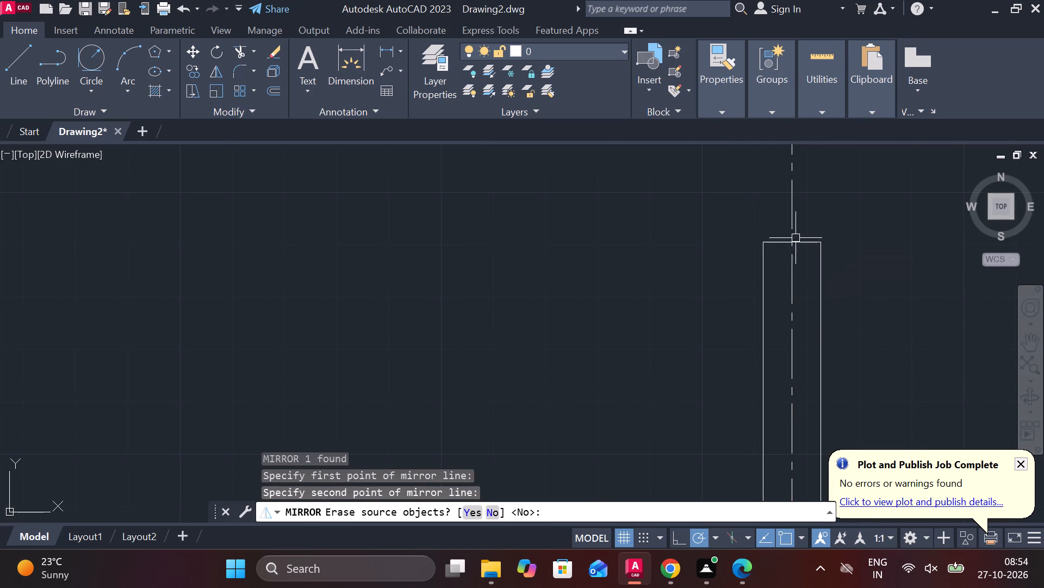
pyautogui.scroll(-1, 826, 314)
pyautogui.moveTo(824, 316); pyautogui.dragTo(667, 210, button='middle')
pyautogui.scroll(2, 672, 383)
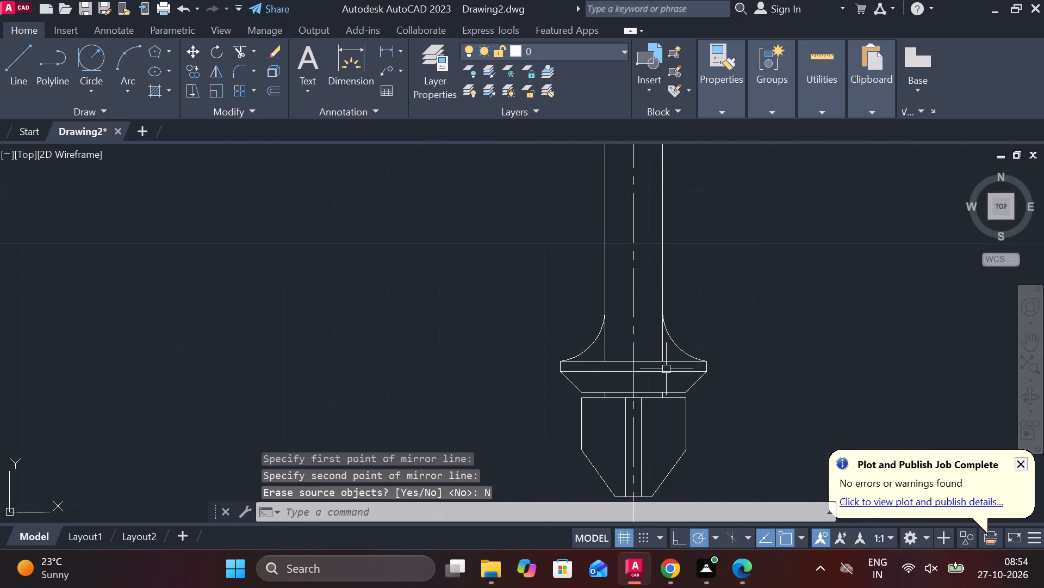
pyautogui.scroll(1, 672, 348)
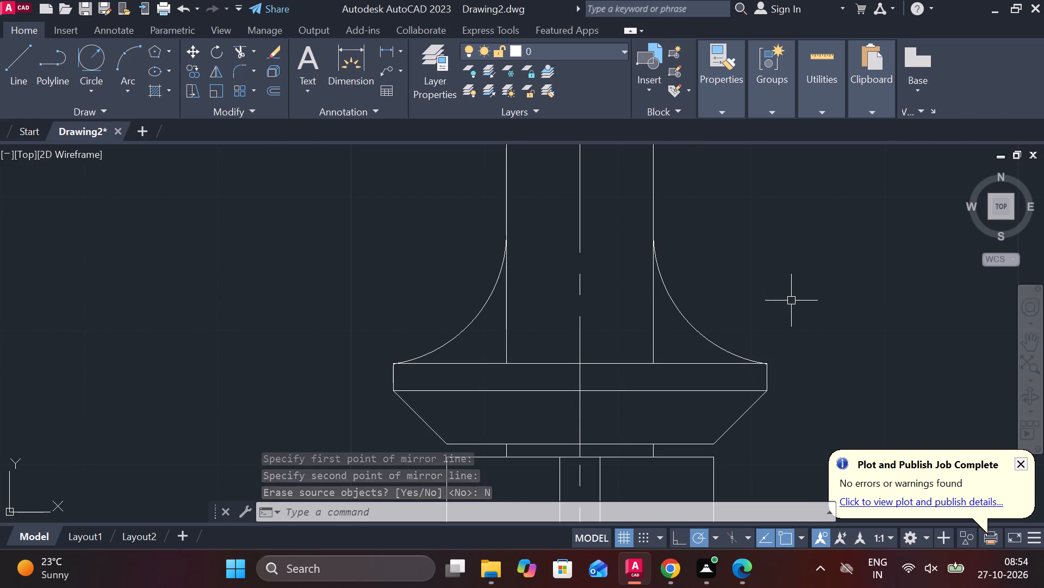
# Trim both shank side edges between the concave arcs and the plate's top edge.
pyautogui.write('TR')
pyautogui.press('space')
pyautogui.click(644, 333)
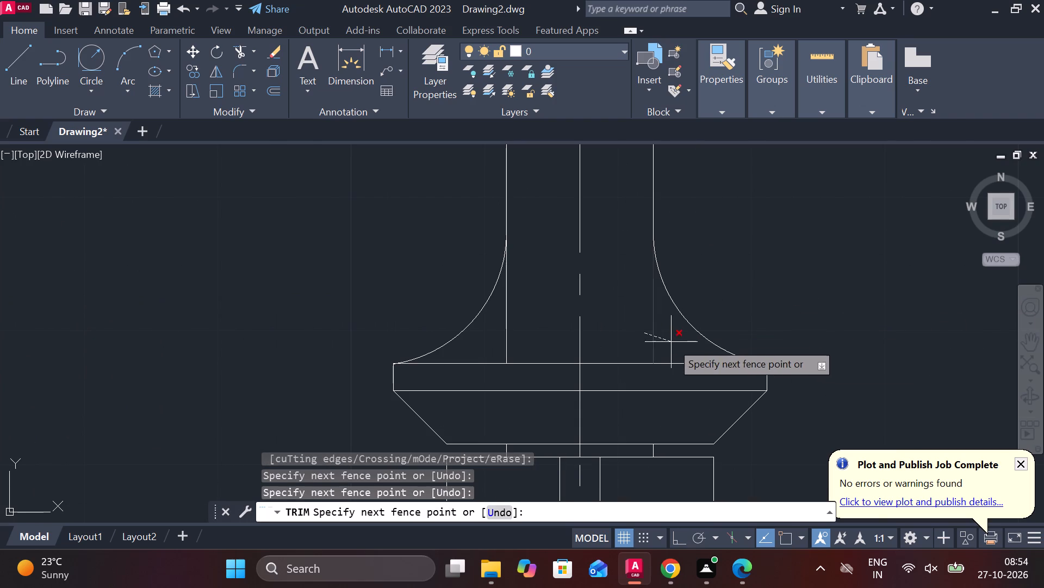
pyautogui.click(671, 342)
pyautogui.moveTo(492, 328); pyautogui.dragTo(512, 328)
pyautogui.scroll(-2, 523, 320)
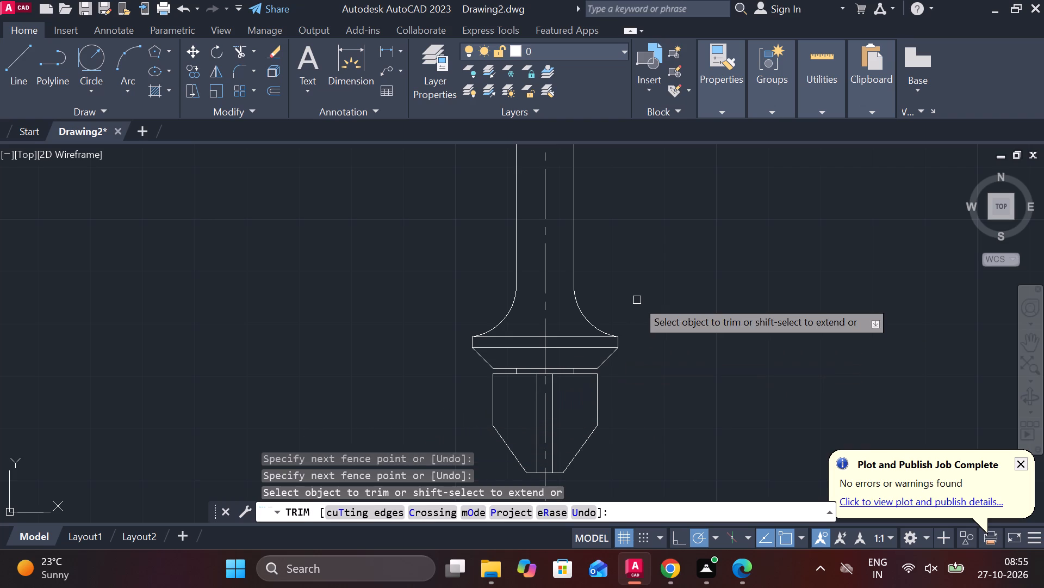
pyautogui.moveTo(631, 272); pyautogui.dragTo(606, 438, button='middle')
pyautogui.scroll(-1, 537, 295)
pyautogui.moveTo(538, 308); pyautogui.dragTo(543, 369, button='middle')
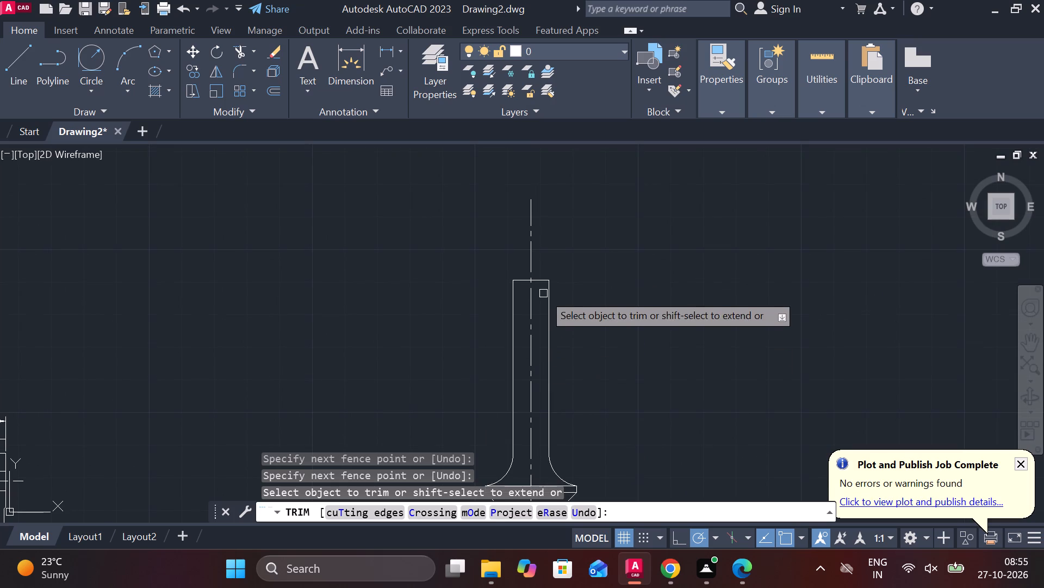
pyautogui.press('Escape')
# Offset the shank's top edge 5 upward.
pyautogui.scroll(3, 543, 274)
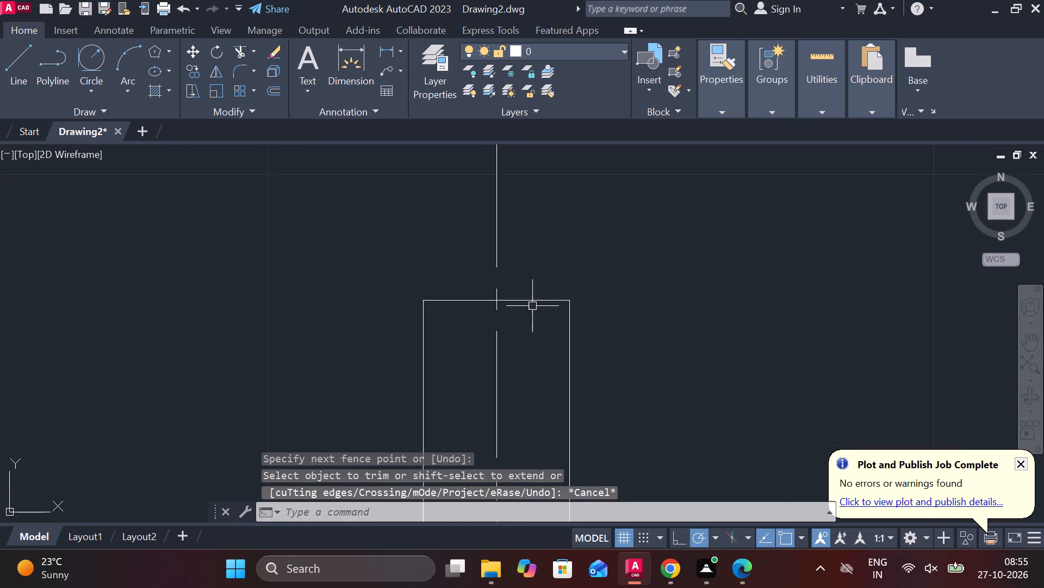
pyautogui.click(532, 306)
pyautogui.press('Escape')
pyautogui.click(532, 301)
pyautogui.press('o')
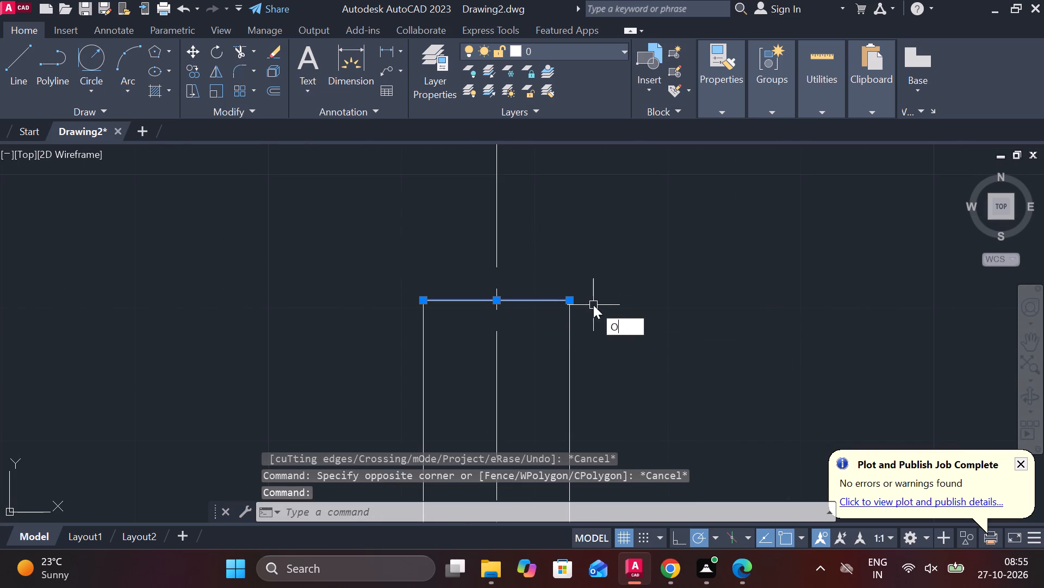
pyautogui.press('Return')
pyautogui.press('Return')
pyautogui.write('5')
pyautogui.press('space')
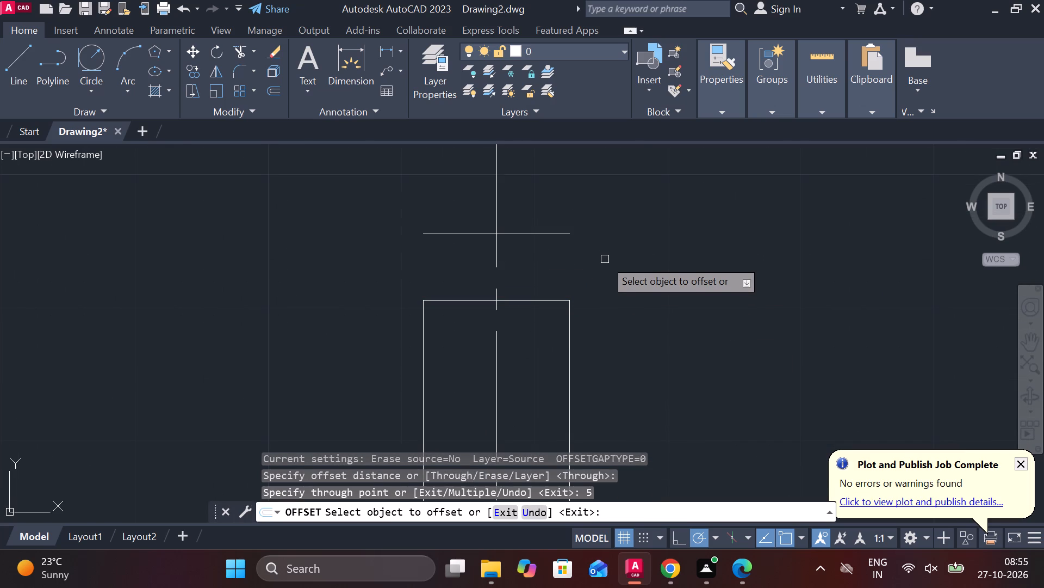
pyautogui.press('Escape')
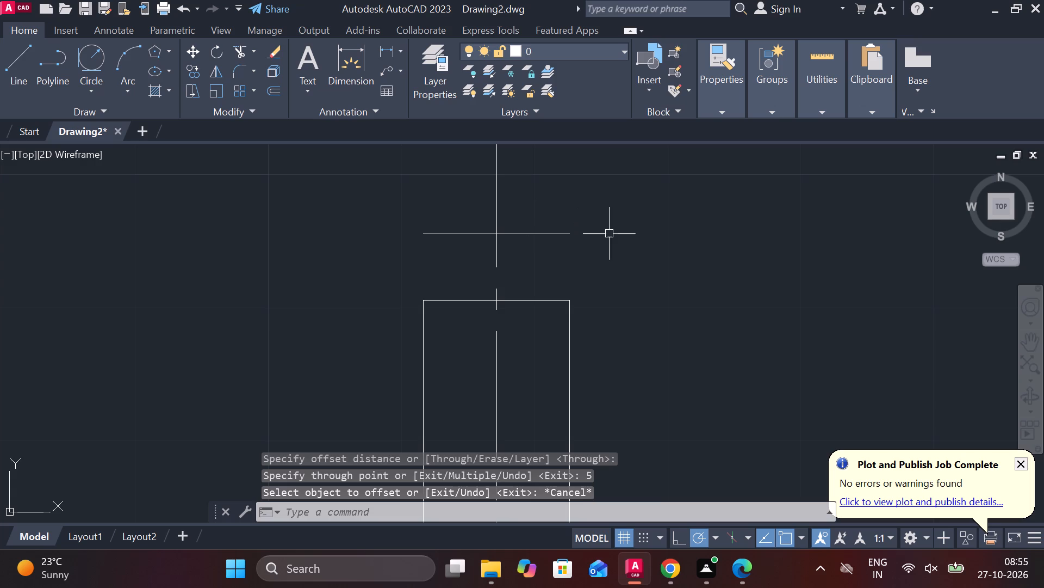
# Draw a horizontal line 1 long from the midpoint of the offset line, extending right from the vertical centreline.
pyautogui.press('l')
pyautogui.press('Return')
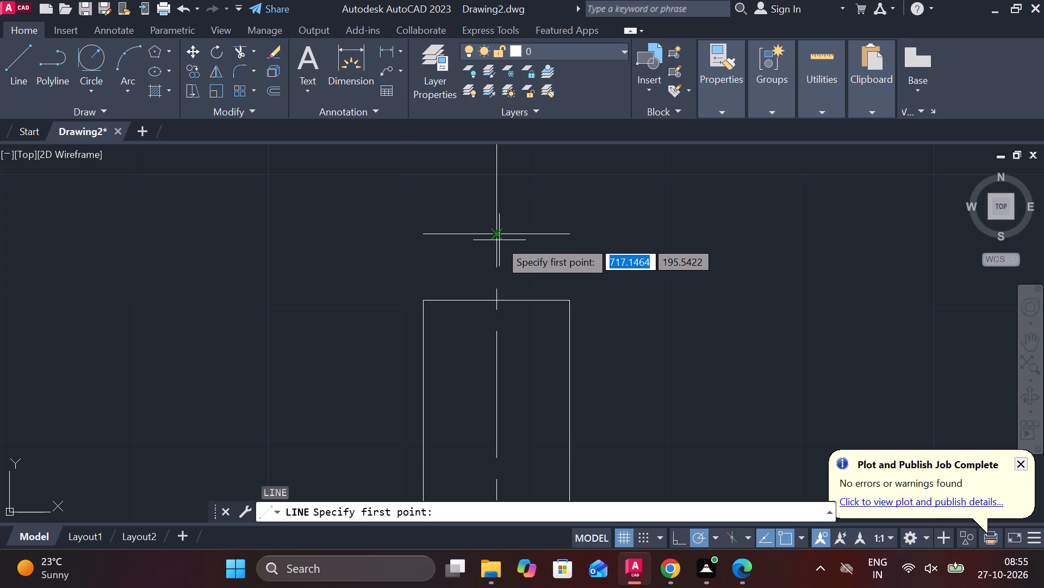
pyautogui.click(498, 232)
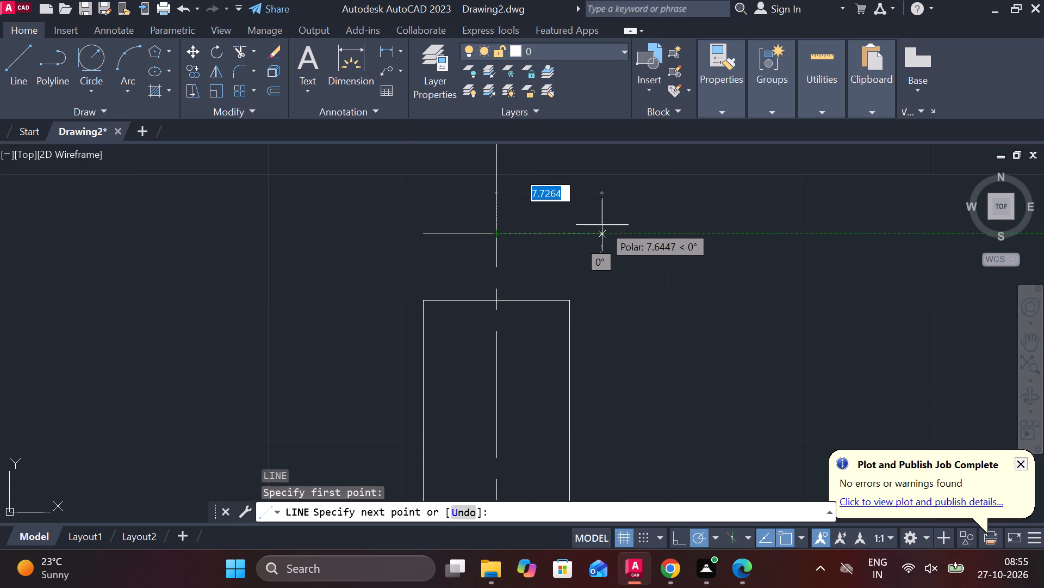
pyautogui.write('1')
pyautogui.press('space')
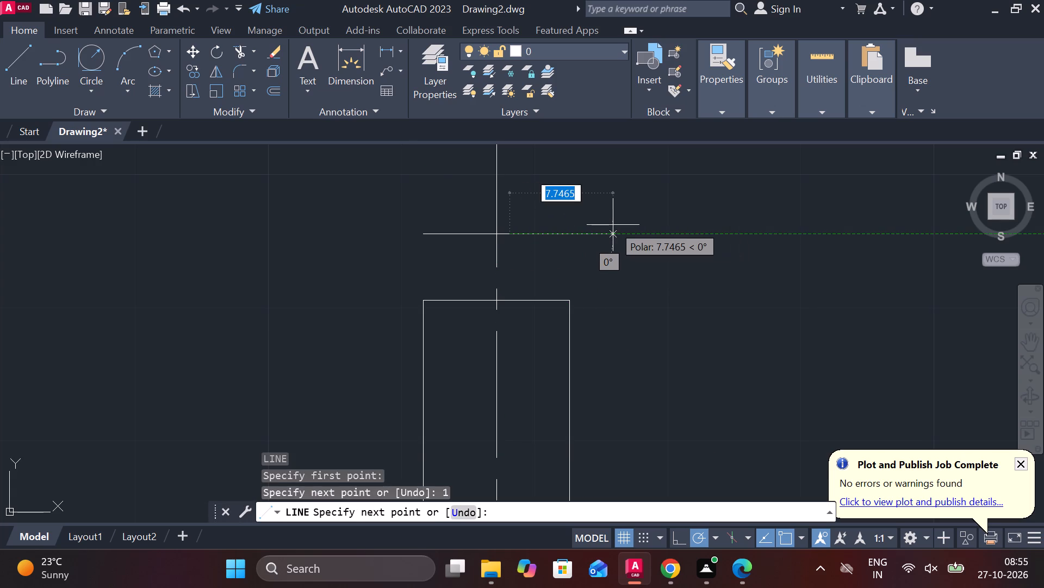
pyautogui.press('`')
pyautogui.press('`')
pyautogui.press('Escape')
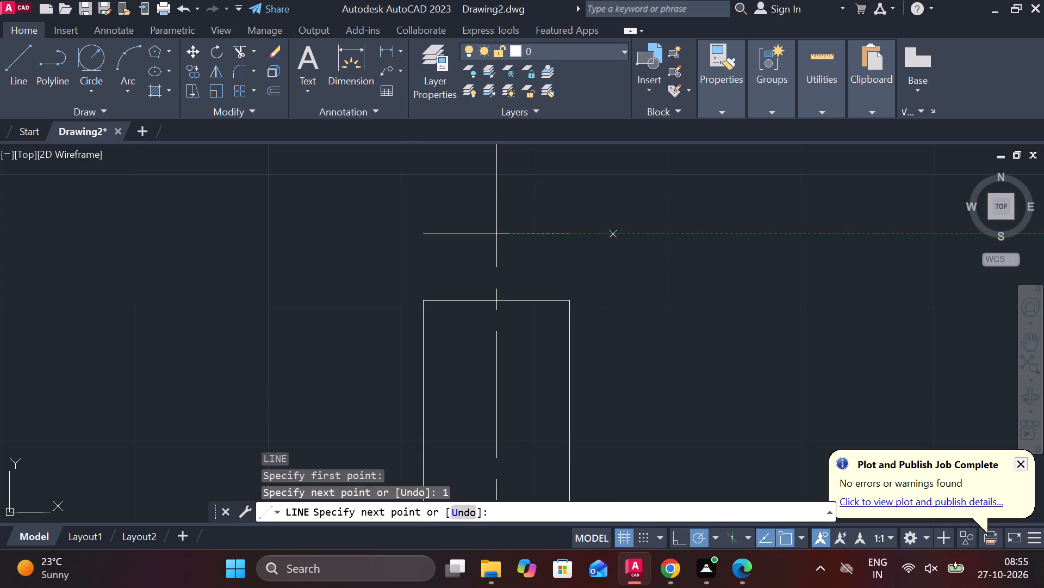
pyautogui.press('Escape')
# Erase the full-width line offset above the shank's top edge.
pyautogui.click(566, 236)
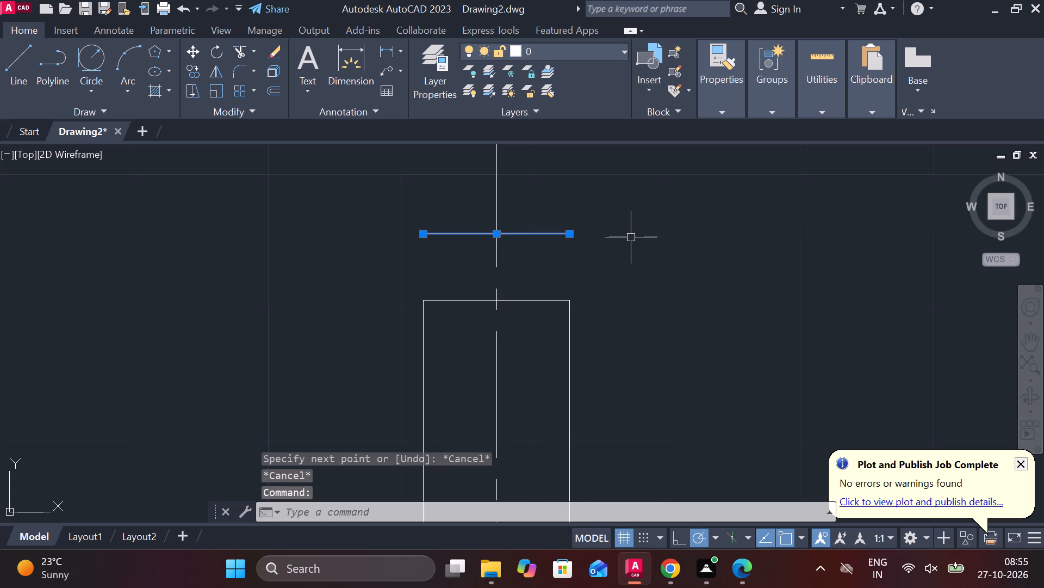
pyautogui.write('E')
pyautogui.press('space')
# Draw a sloping line from the shank's upper-right corner to the outer end of the short horizontal line.
pyautogui.scroll(3, 540, 228)
pyautogui.scroll(-1, 539, 228)
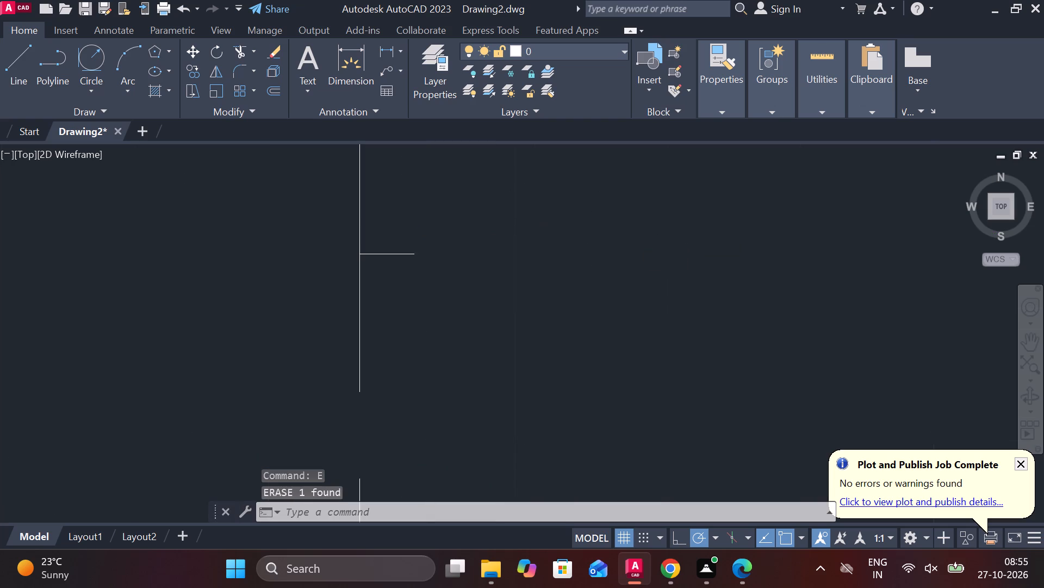
pyautogui.press('l')
pyautogui.press('Return')
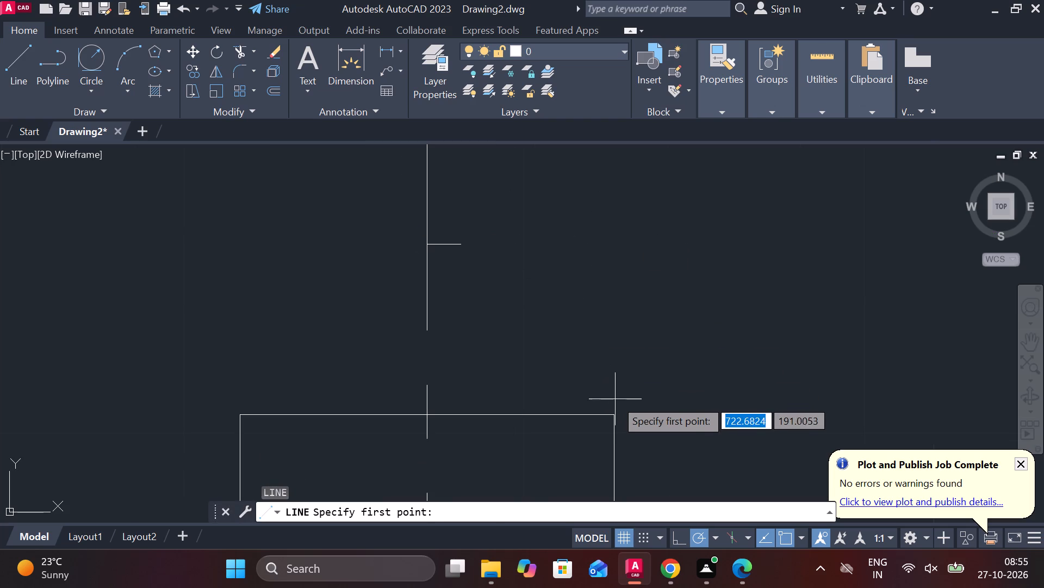
pyautogui.click(616, 412)
pyautogui.click(460, 242)
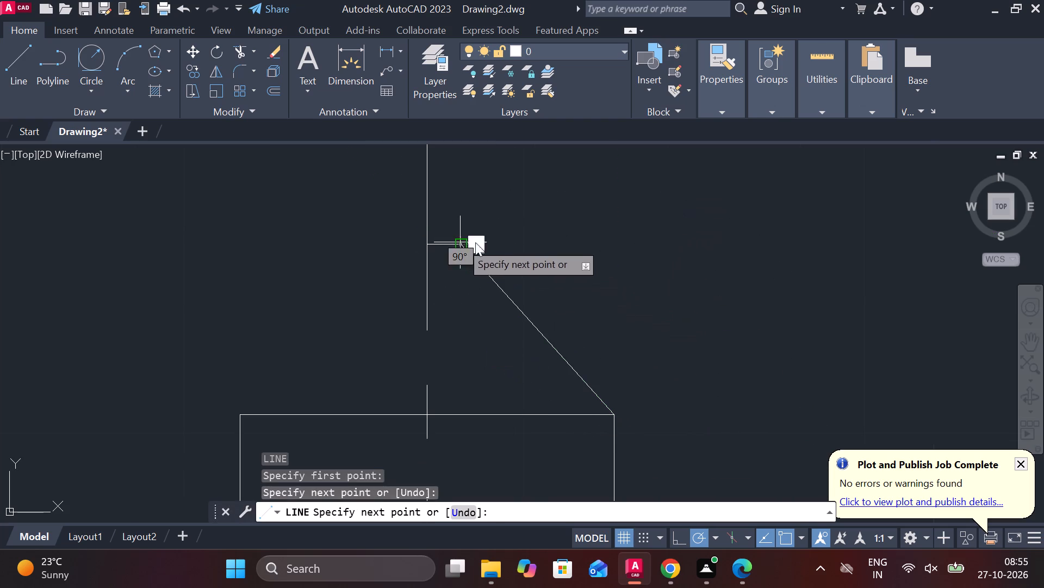
pyautogui.press('Escape')
# Mirror the sloping line and the short horizontal line about the vertical centreline, keeping the originals.
pyautogui.click(505, 286)
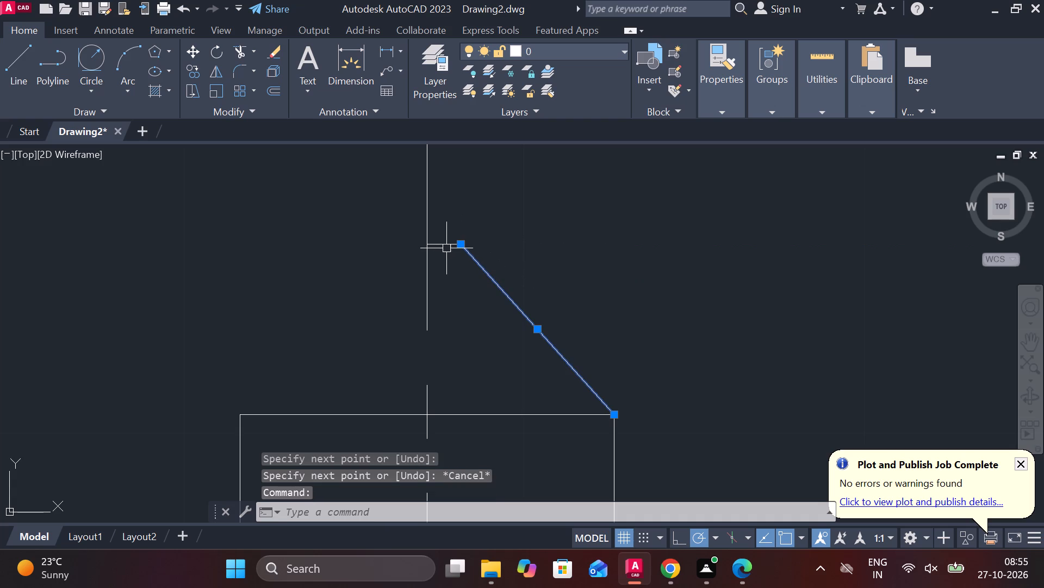
pyautogui.click(446, 246)
pyautogui.write('MI')
pyautogui.press('Return')
pyautogui.click(424, 410)
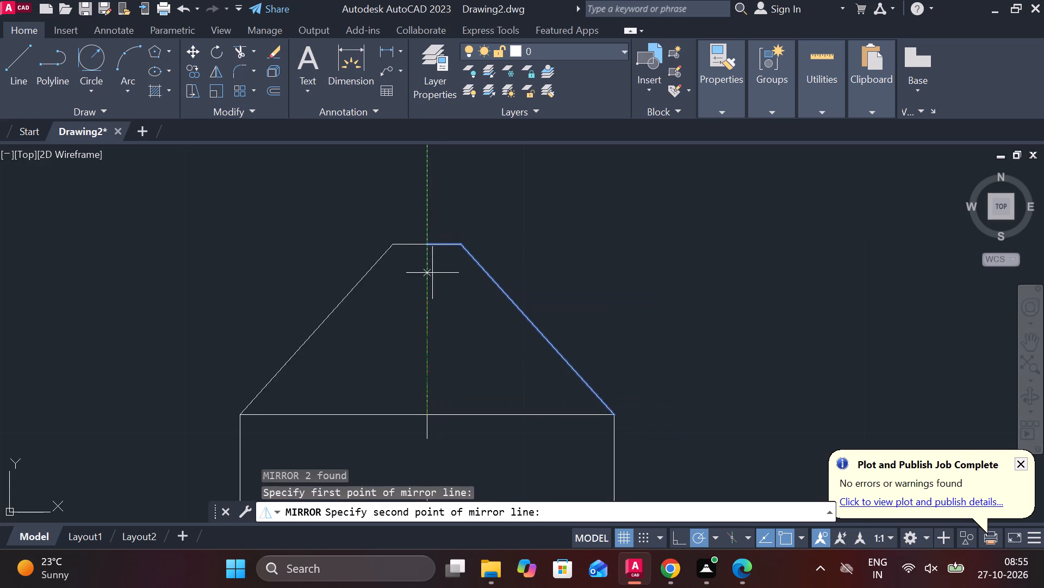
pyautogui.click(425, 244)
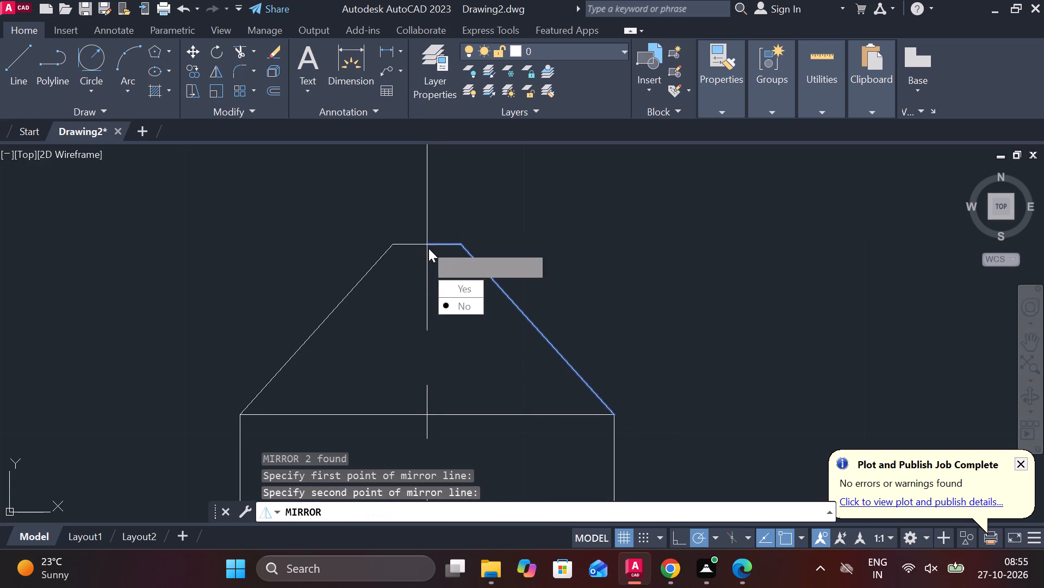
pyautogui.moveTo(443, 301); pyautogui.dragTo(425, 244)
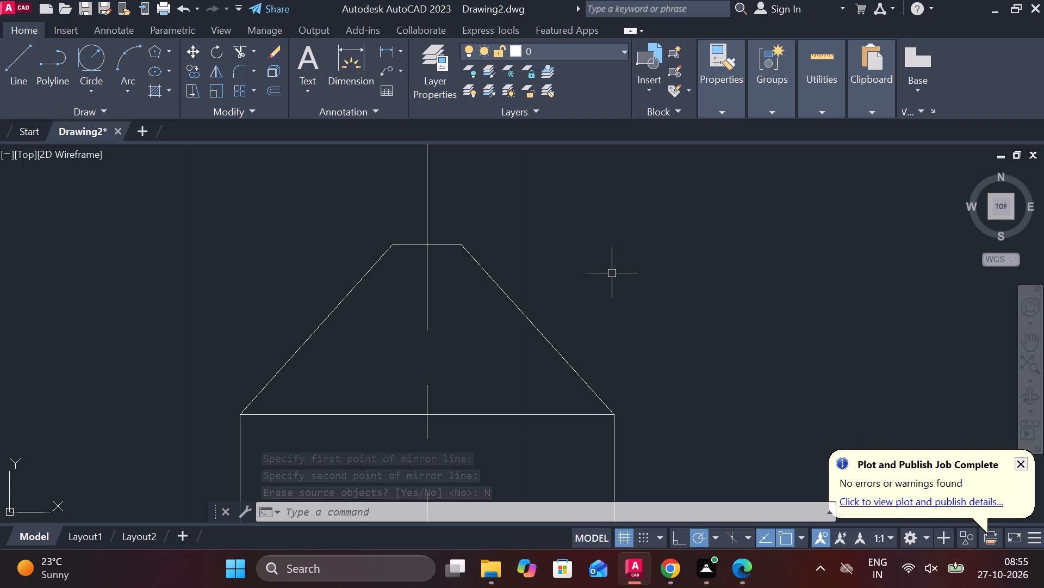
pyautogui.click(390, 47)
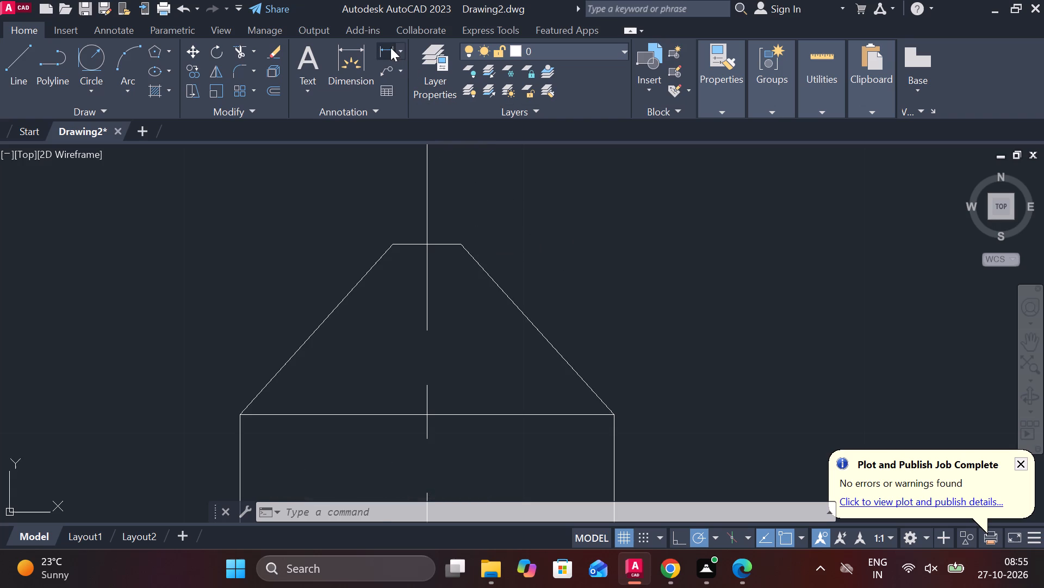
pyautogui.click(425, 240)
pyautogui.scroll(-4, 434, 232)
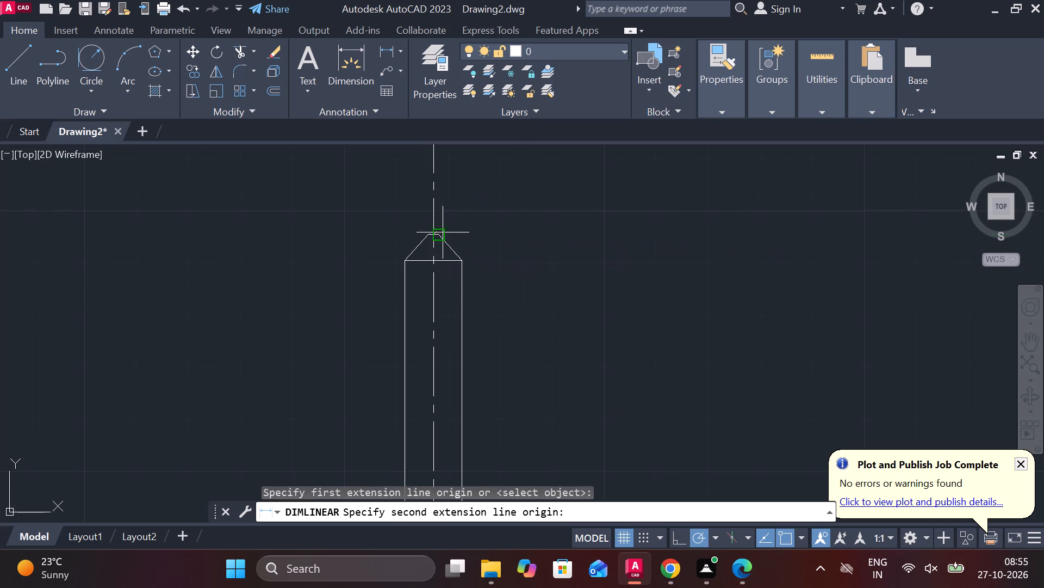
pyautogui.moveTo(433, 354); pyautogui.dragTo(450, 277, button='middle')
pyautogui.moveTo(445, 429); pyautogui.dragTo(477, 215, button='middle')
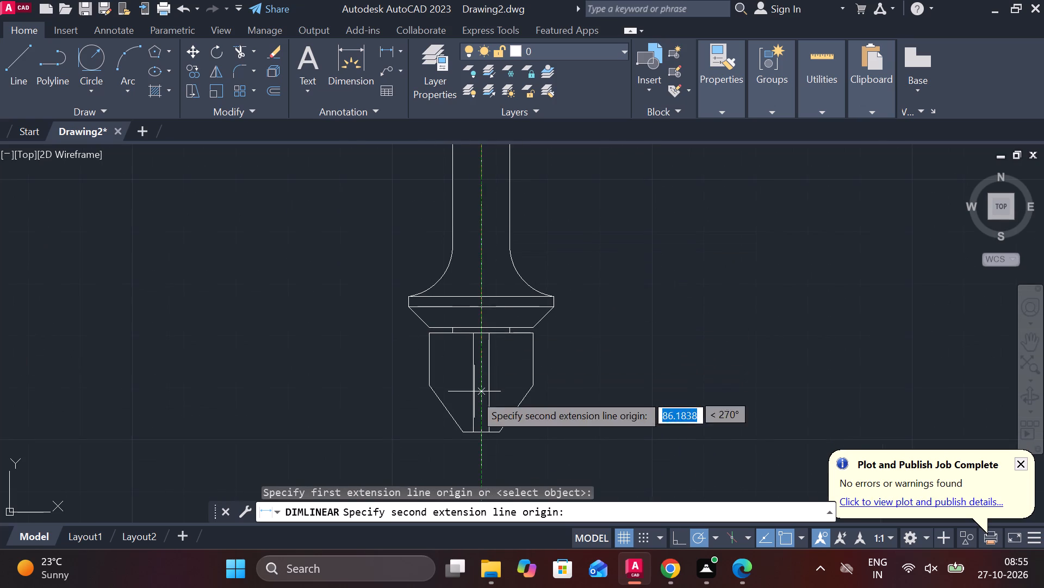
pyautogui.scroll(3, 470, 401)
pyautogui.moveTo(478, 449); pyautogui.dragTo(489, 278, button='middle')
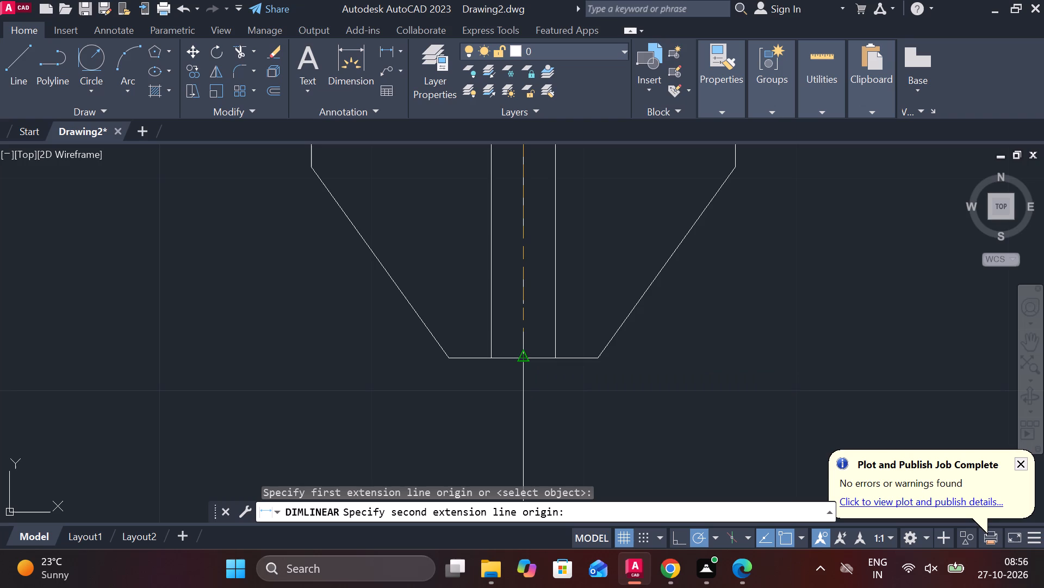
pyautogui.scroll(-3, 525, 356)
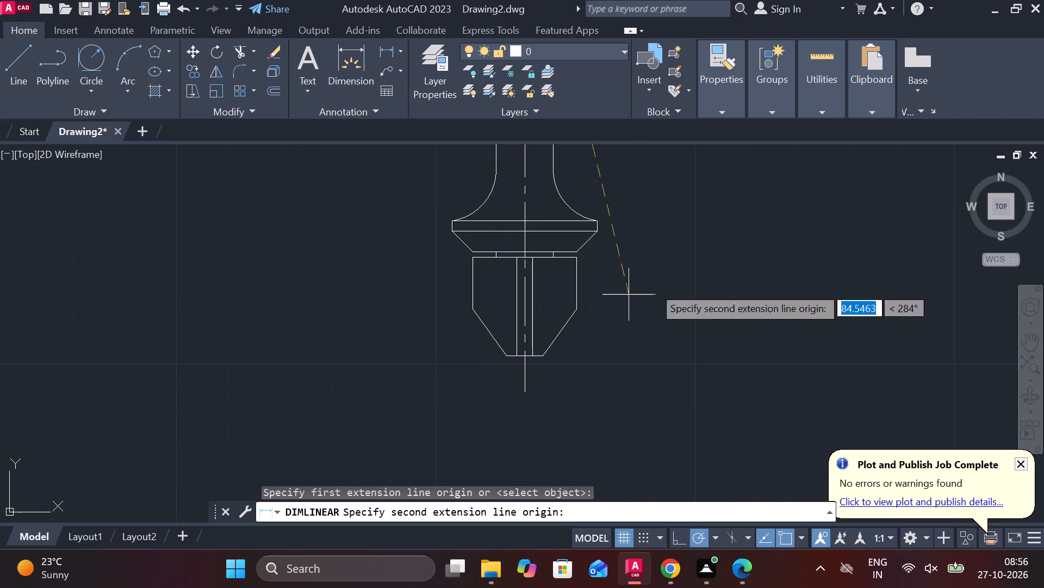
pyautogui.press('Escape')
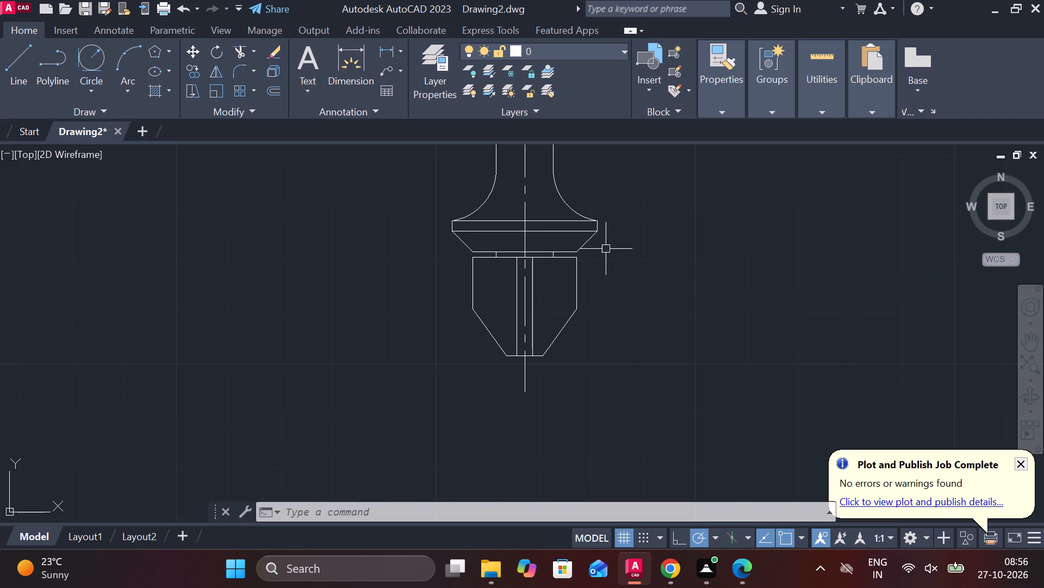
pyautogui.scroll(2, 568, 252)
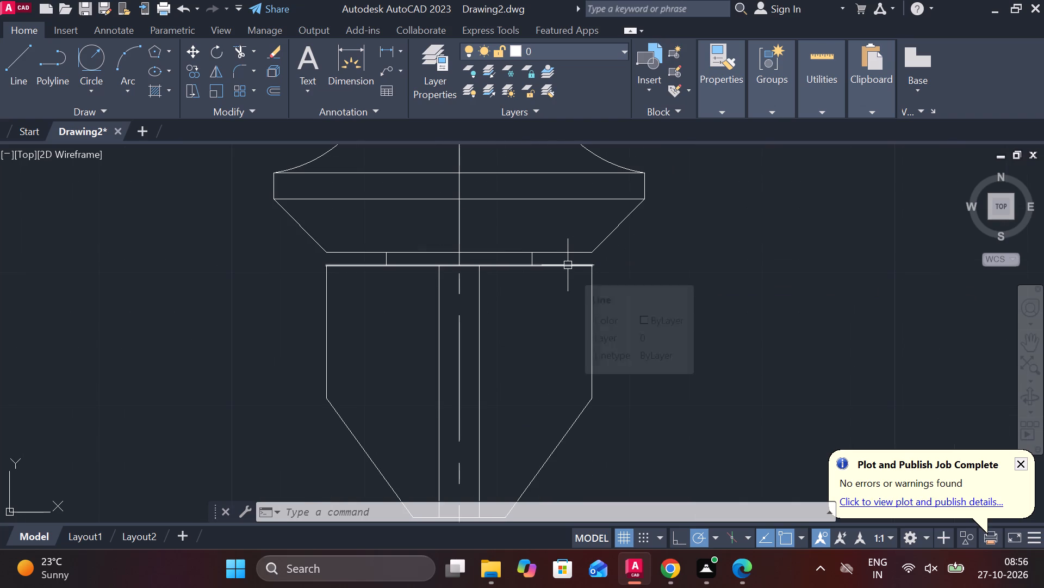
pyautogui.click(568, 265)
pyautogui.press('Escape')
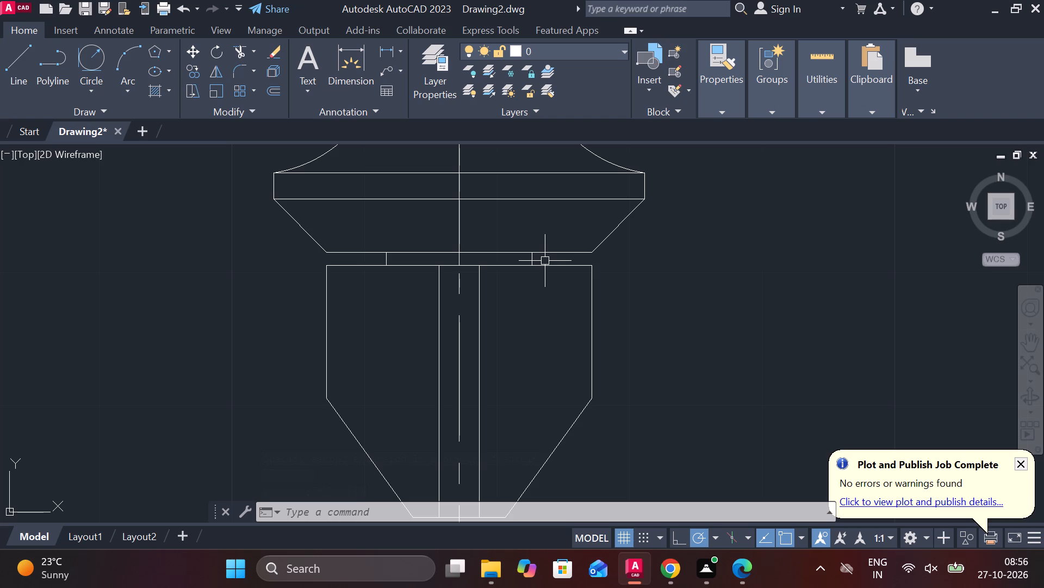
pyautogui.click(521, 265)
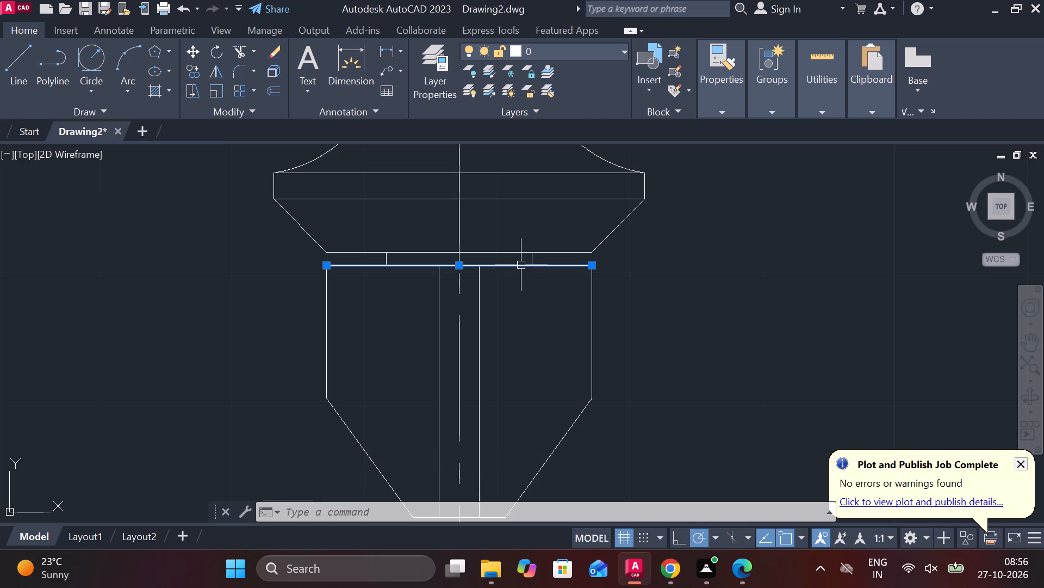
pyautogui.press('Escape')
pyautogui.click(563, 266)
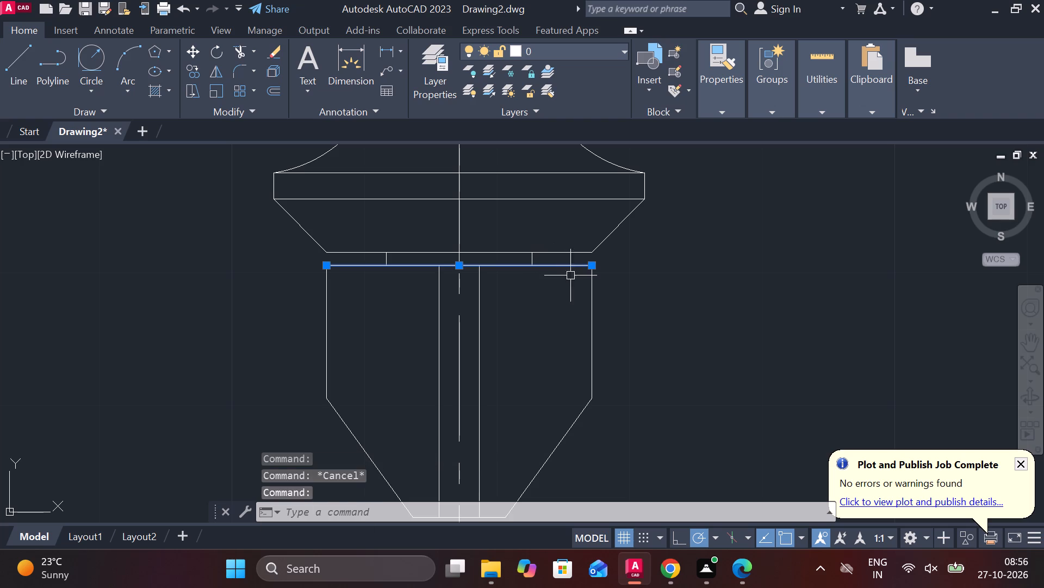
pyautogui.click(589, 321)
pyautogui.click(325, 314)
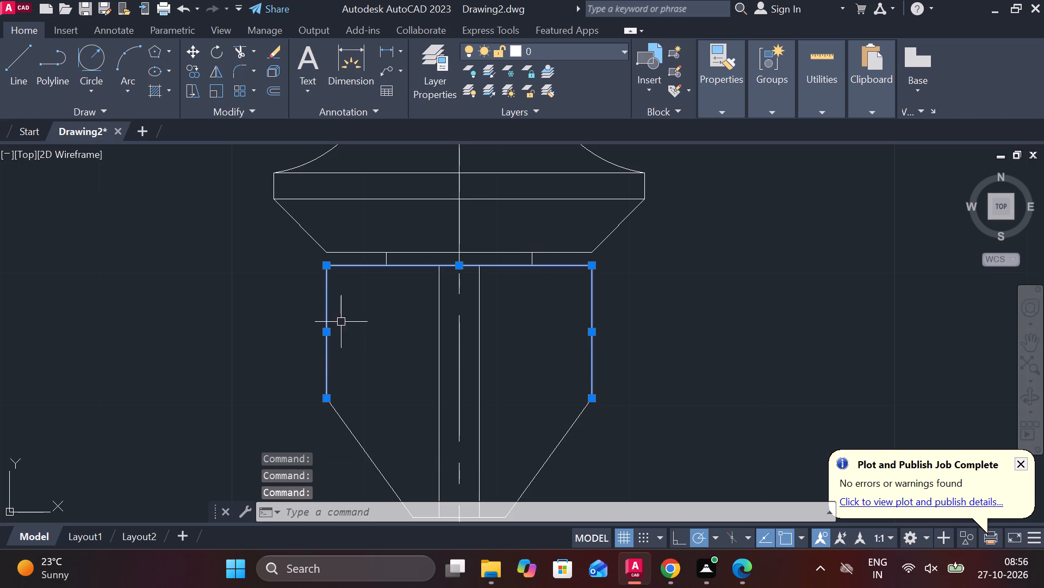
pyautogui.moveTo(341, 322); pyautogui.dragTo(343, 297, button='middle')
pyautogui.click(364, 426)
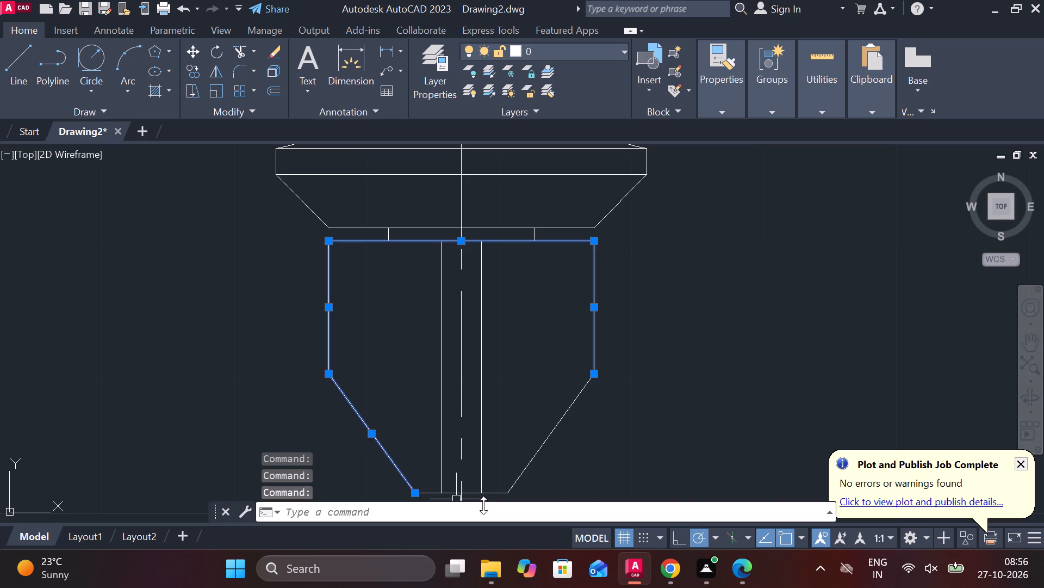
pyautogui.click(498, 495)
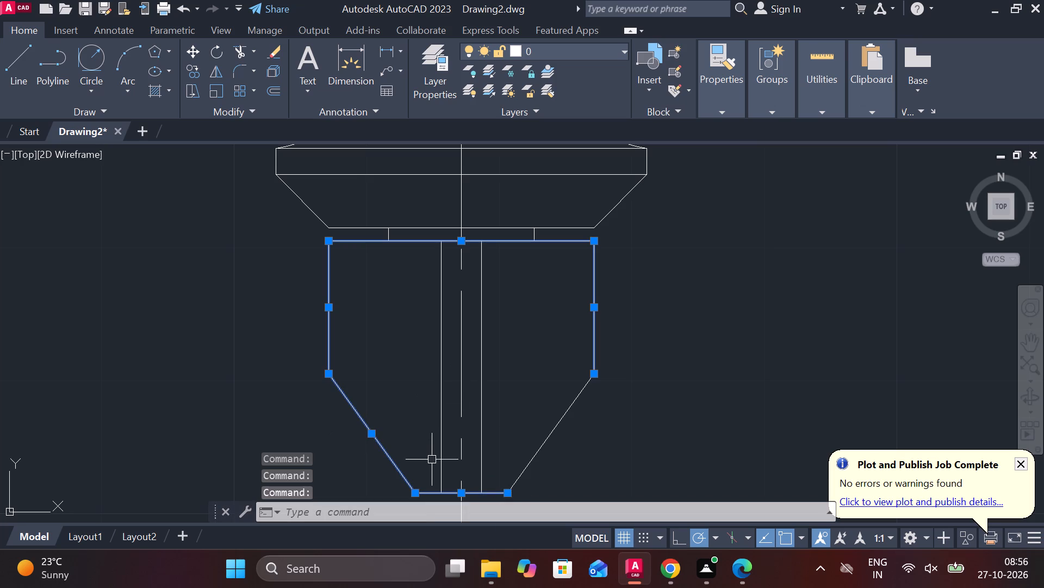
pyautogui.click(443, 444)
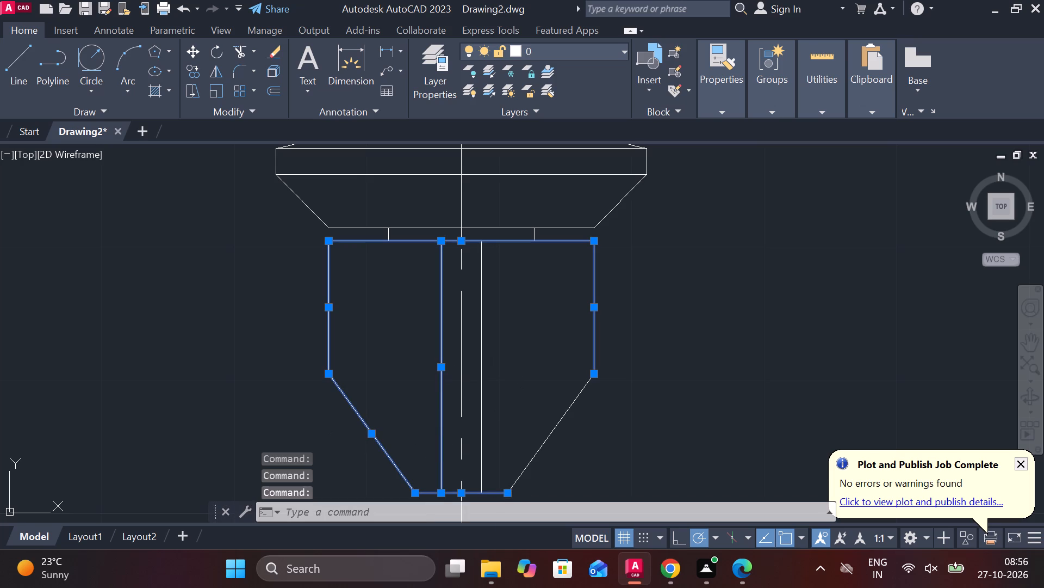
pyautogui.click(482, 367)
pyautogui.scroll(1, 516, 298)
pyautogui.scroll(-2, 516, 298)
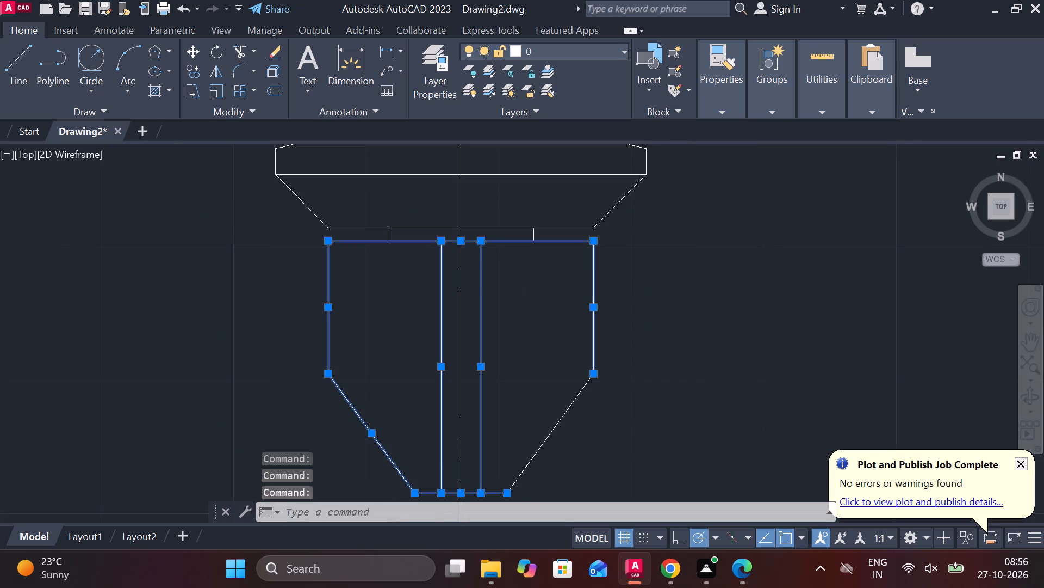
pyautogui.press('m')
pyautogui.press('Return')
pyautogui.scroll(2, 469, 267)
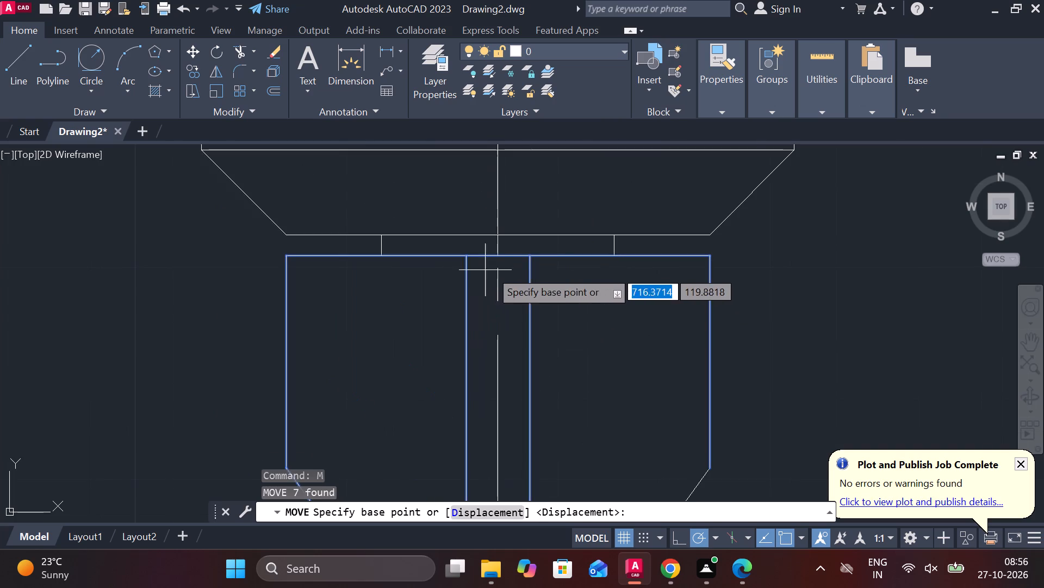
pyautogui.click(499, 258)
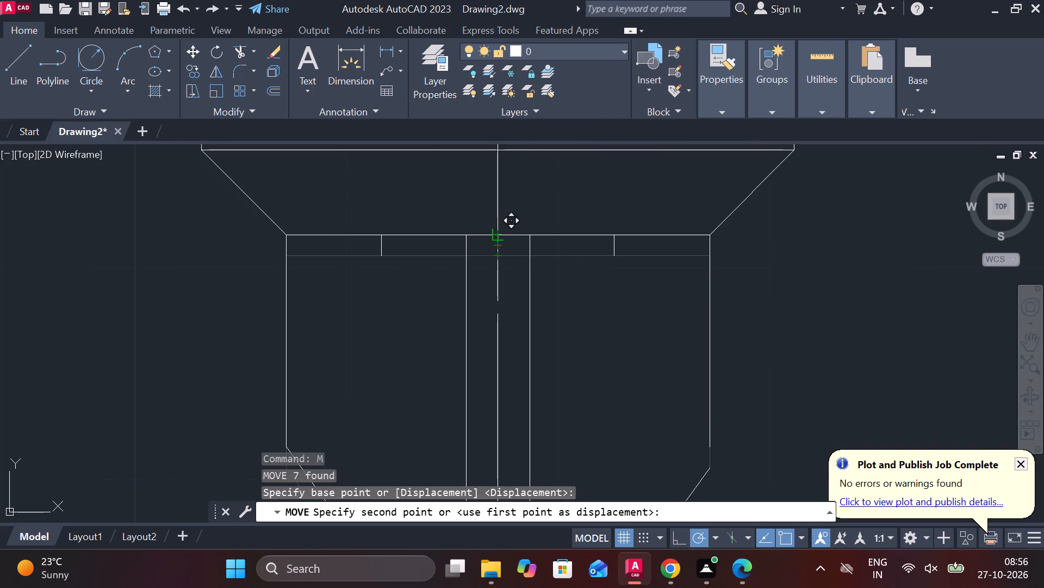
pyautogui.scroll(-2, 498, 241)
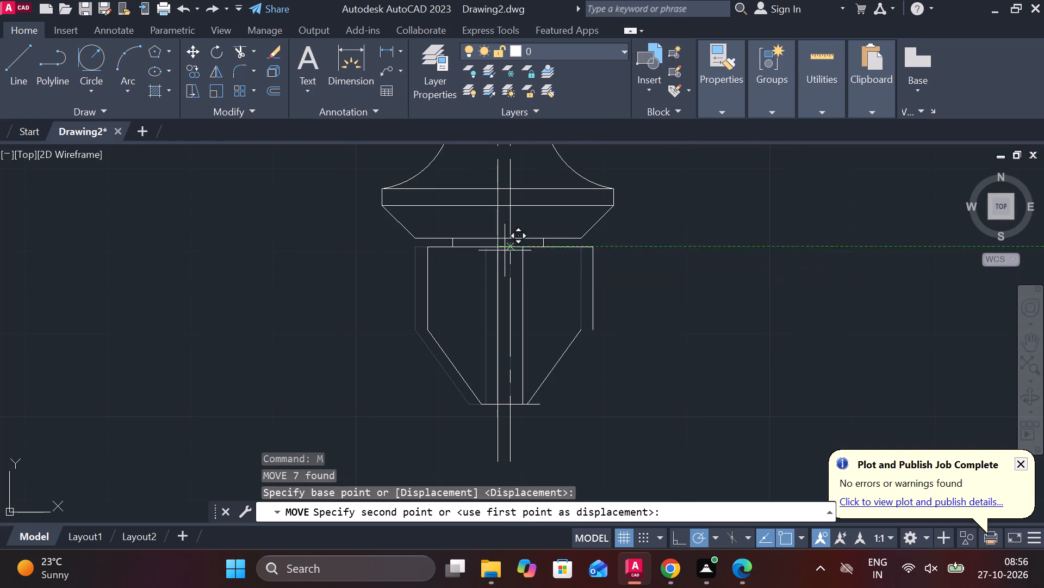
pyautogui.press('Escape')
# Join the vertical and sloping side lines on both sides of the bottom block into polylines.
pyautogui.scroll(-2, 575, 348)
pyautogui.click(608, 414)
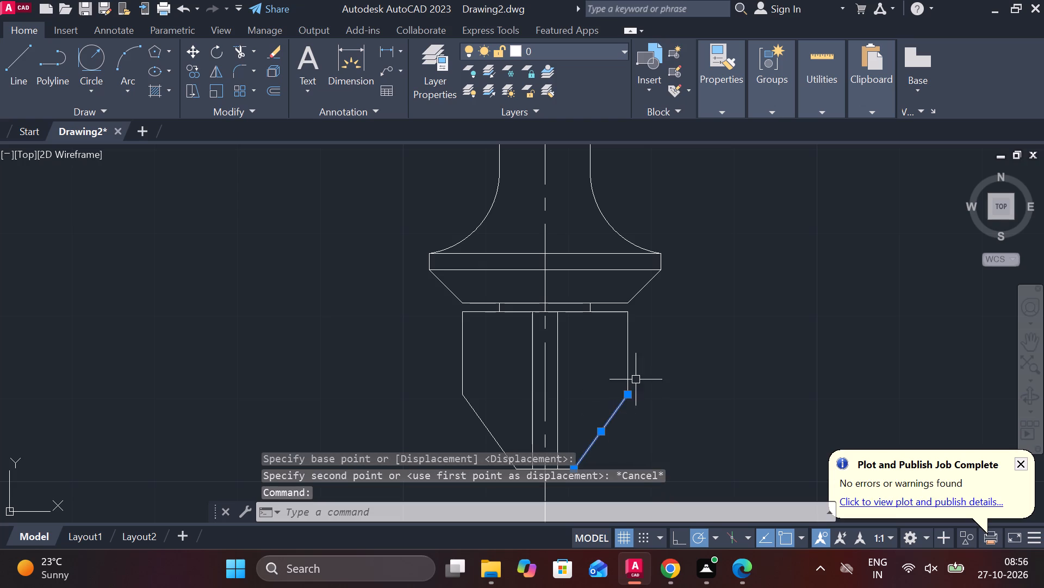
pyautogui.click(624, 350)
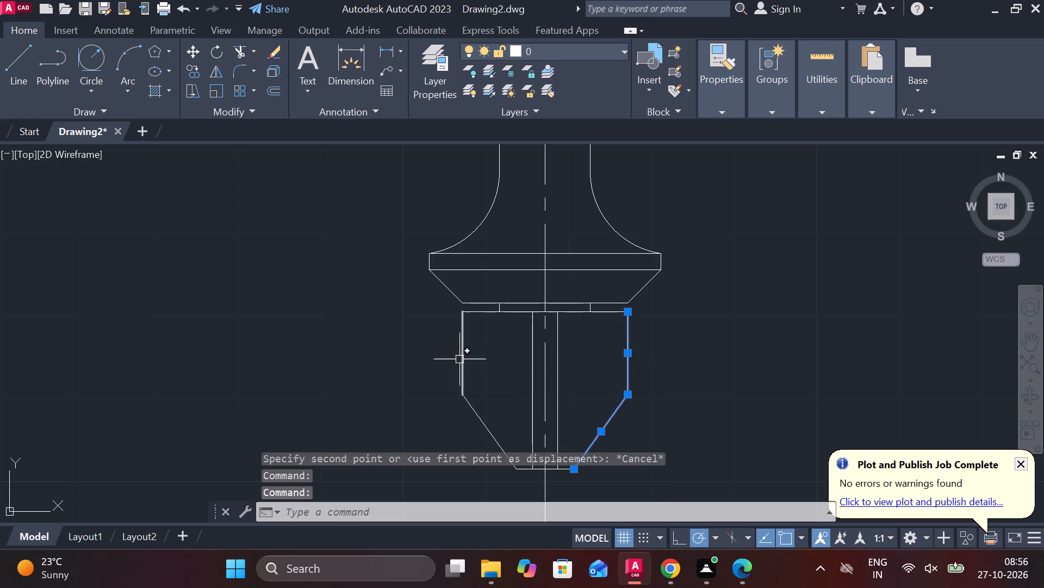
pyautogui.click(459, 359)
pyautogui.click(475, 411)
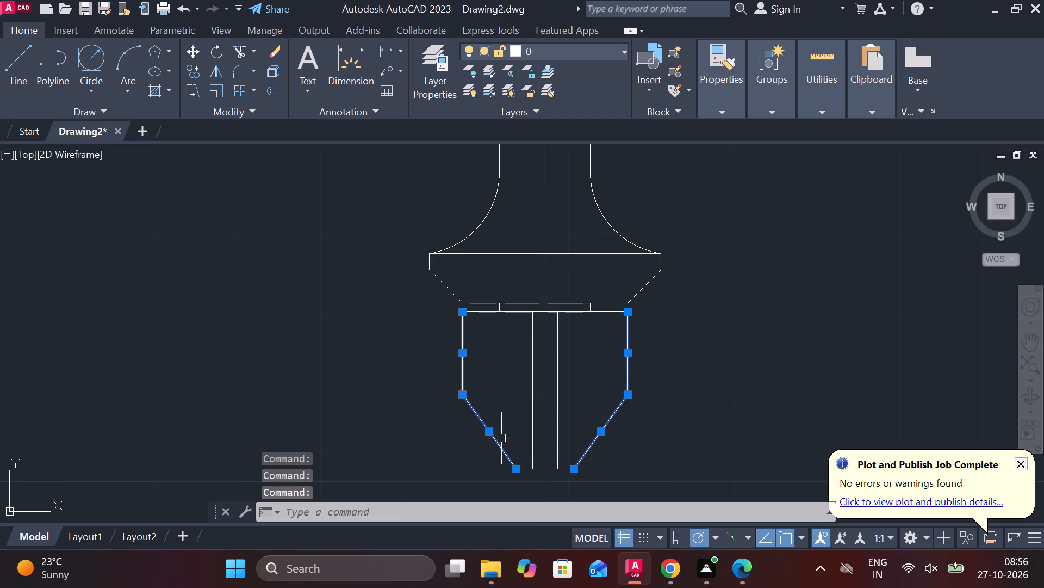
pyautogui.press('j')
pyautogui.press('Return')
# Move the whole bottom block, including its inner vertical lines, up 1 unit onto the lower edge of the tapered collar.
pyautogui.click(489, 440)
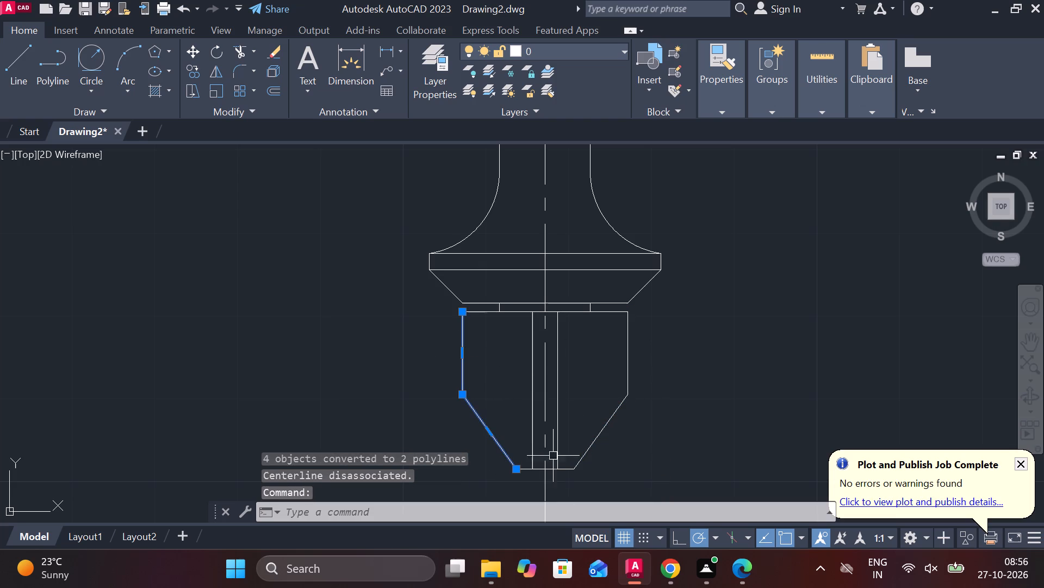
pyautogui.click(598, 443)
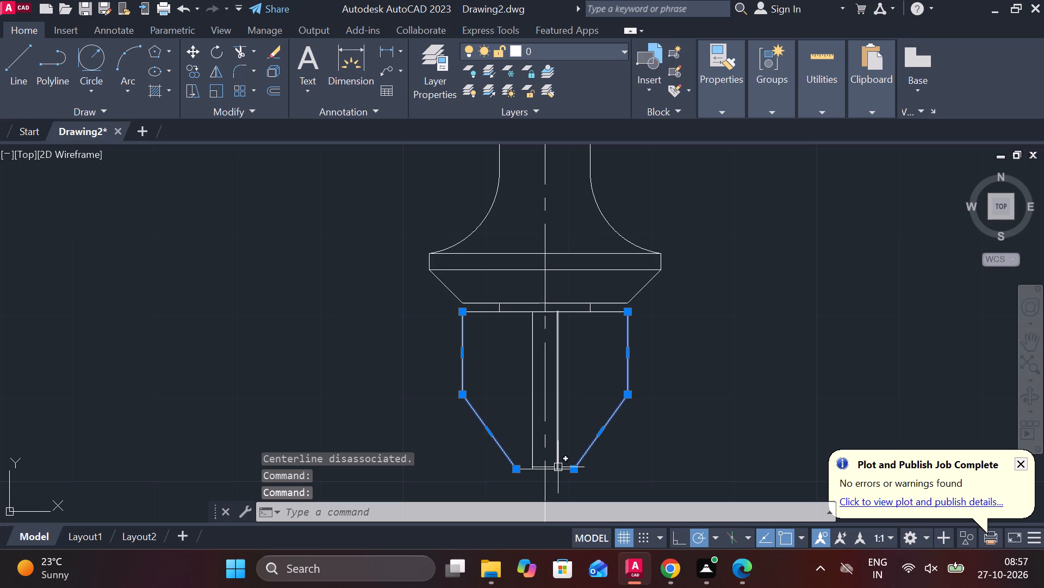
pyautogui.click(558, 469)
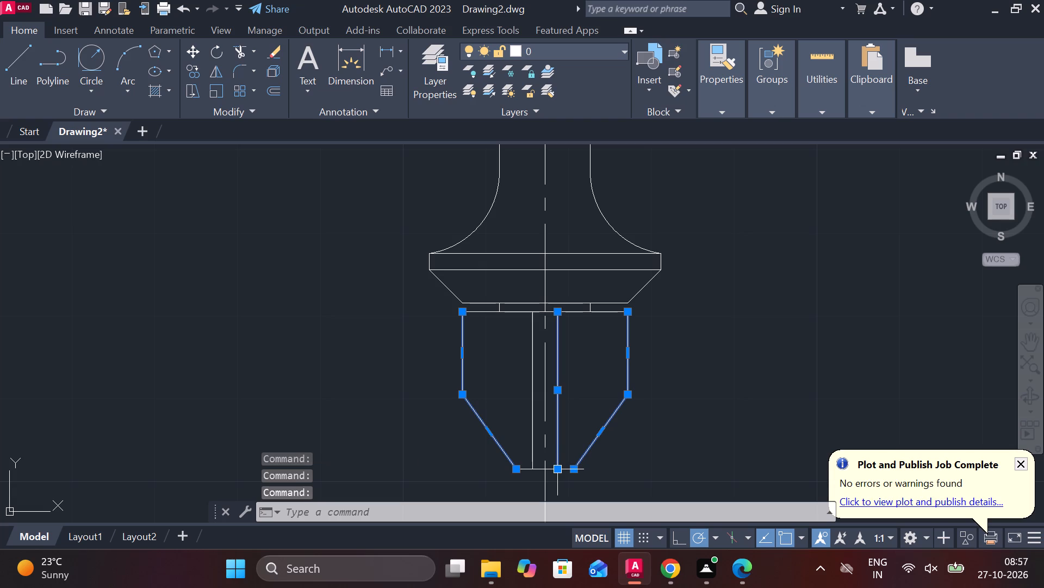
pyautogui.scroll(2, 546, 472)
pyautogui.click(526, 462)
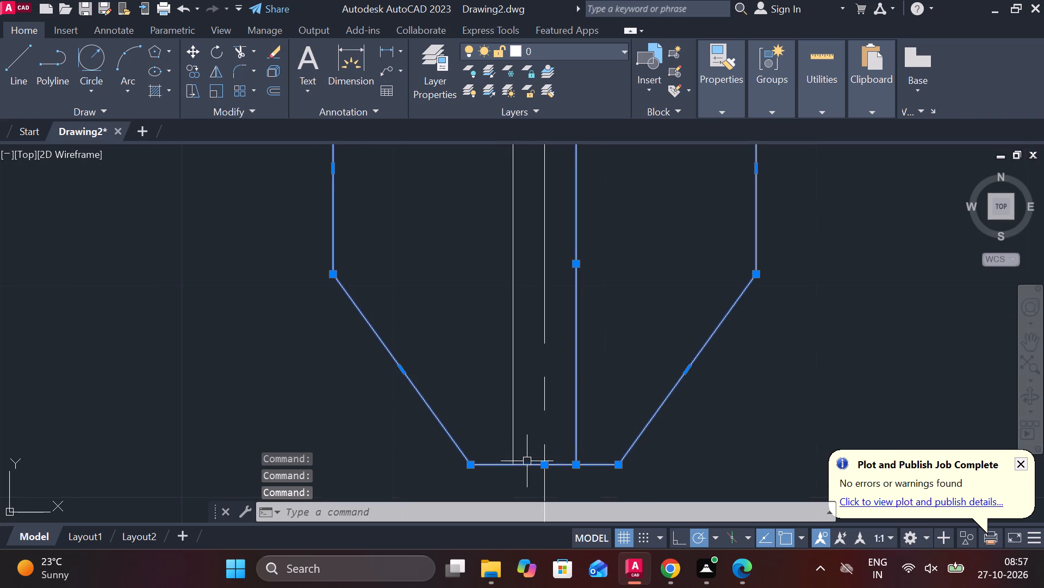
pyautogui.click(509, 376)
pyautogui.scroll(-1, 505, 377)
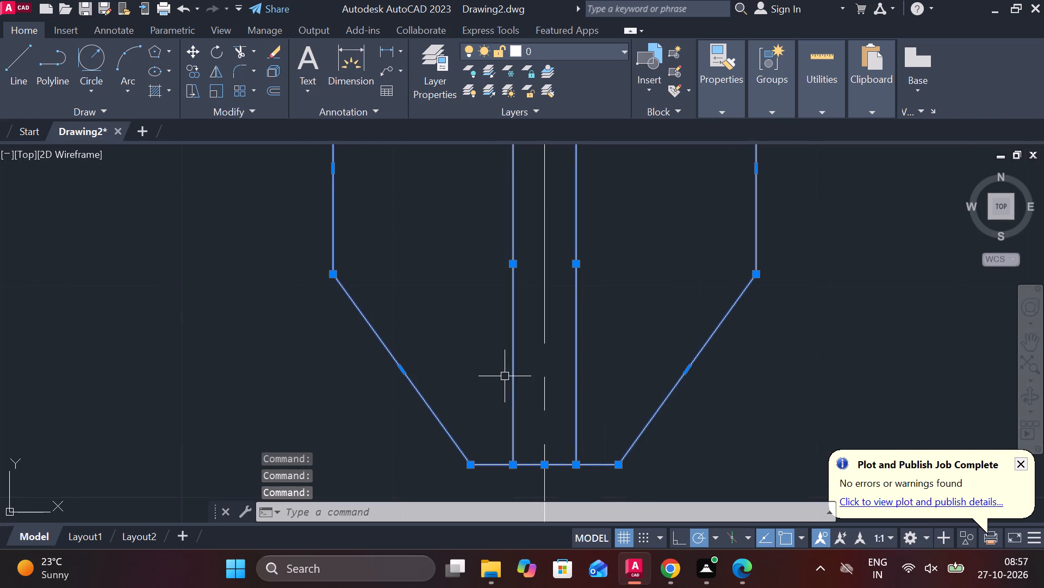
pyautogui.moveTo(538, 308); pyautogui.dragTo(515, 426, button='middle')
pyautogui.scroll(-1, 538, 308)
pyautogui.scroll(3, 525, 375)
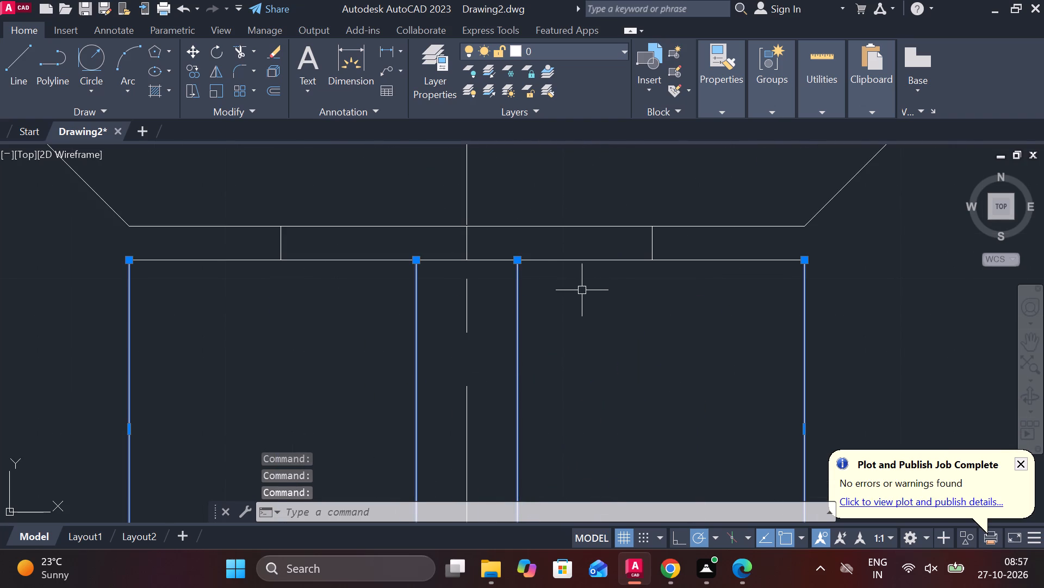
pyautogui.click(596, 259)
pyautogui.scroll(-1, 599, 281)
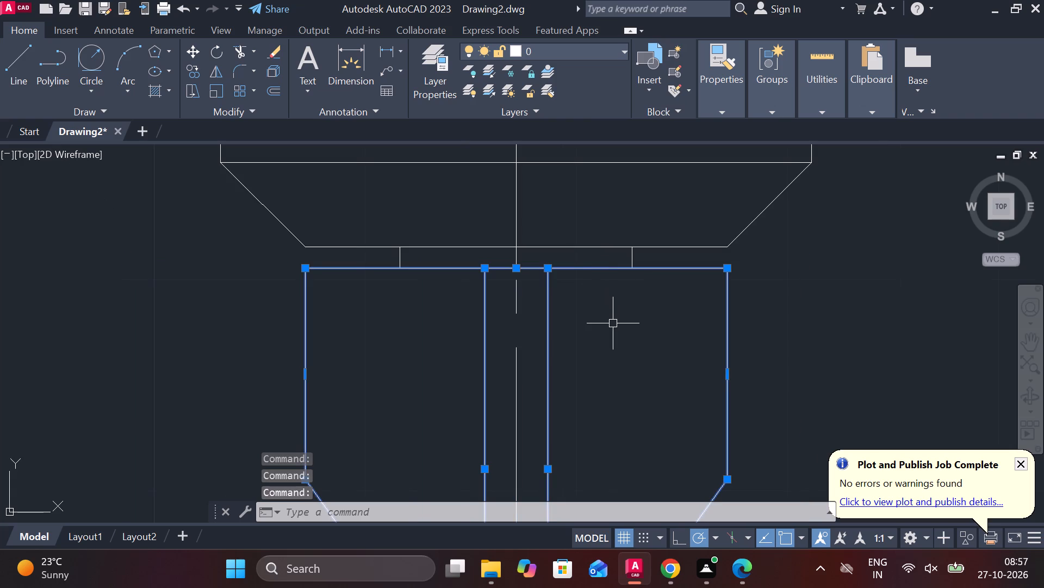
pyautogui.press('m')
pyautogui.press('Return')
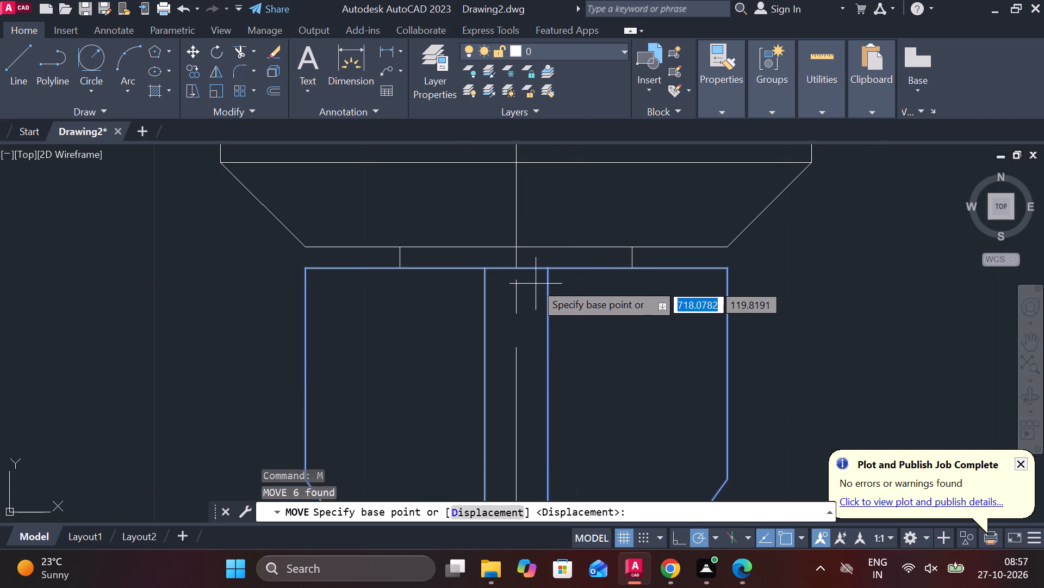
pyautogui.click(514, 270)
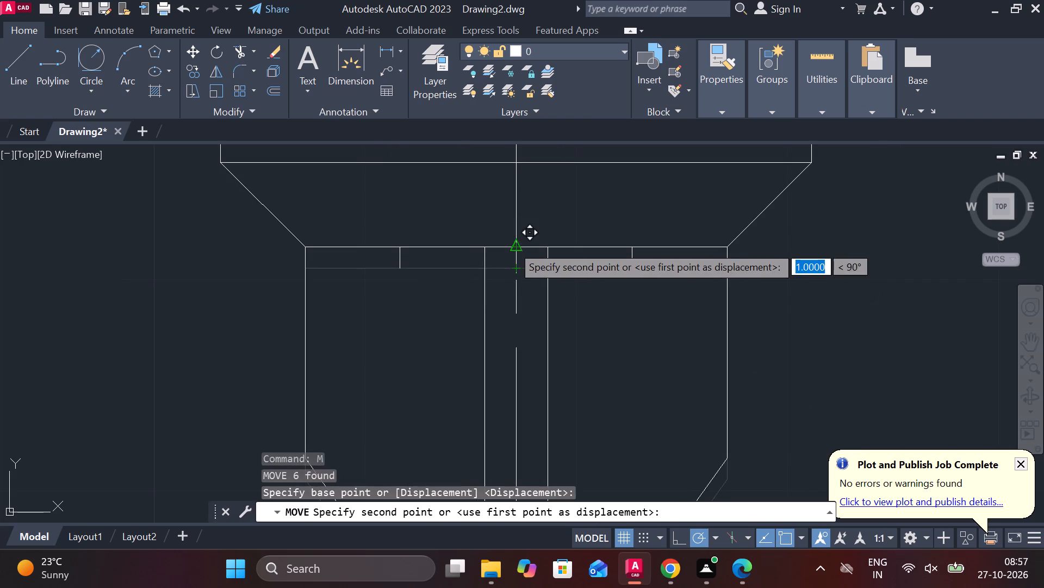
pyautogui.click(512, 245)
pyautogui.scroll(-3, 576, 287)
pyautogui.scroll(2, 589, 305)
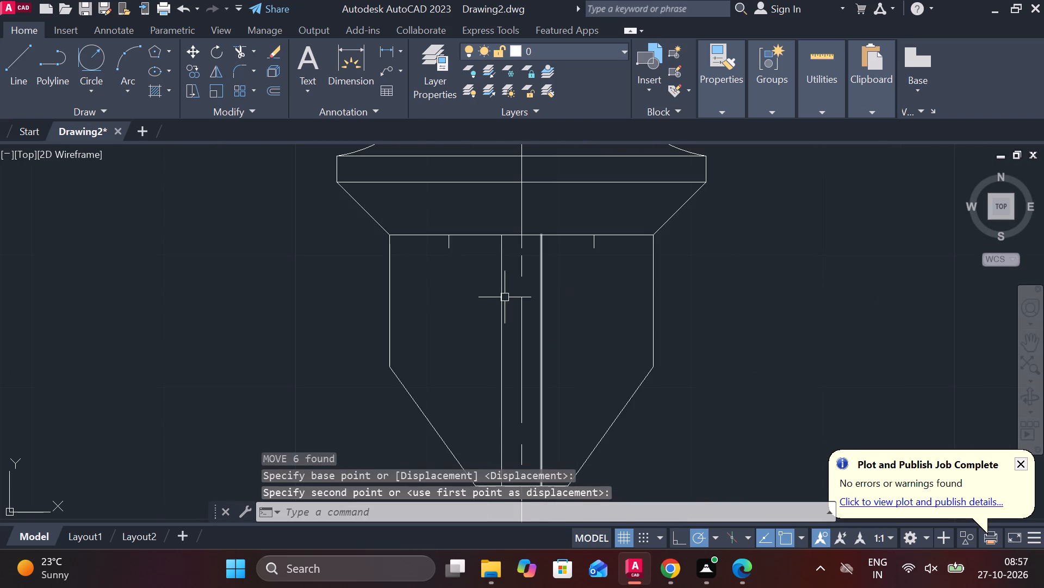
# Offset the horizontal line at the collar's lower edge 1 unit downward into the bottom block.
pyautogui.moveTo(453, 285); pyautogui.dragTo(462, 352, button='middle')
pyautogui.scroll(2, 465, 323)
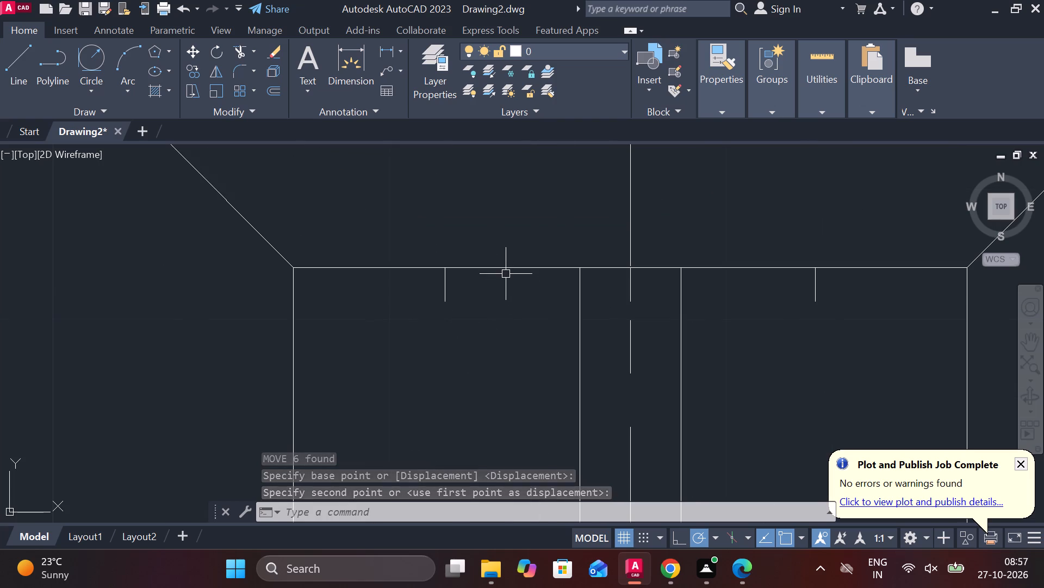
pyautogui.click(504, 269)
pyautogui.press('o')
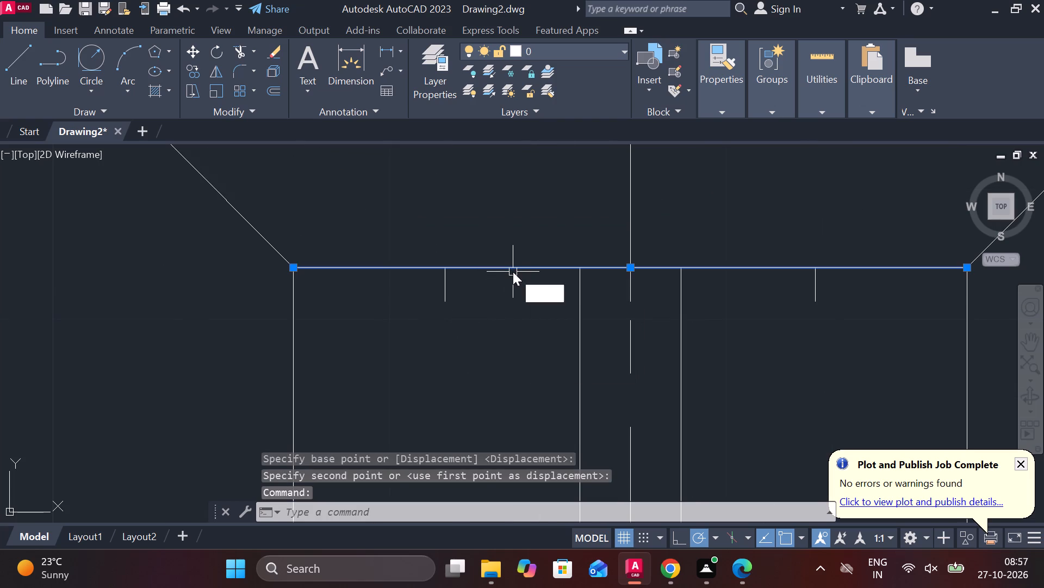
pyautogui.press('Return')
pyautogui.press('Return')
pyautogui.press('1')
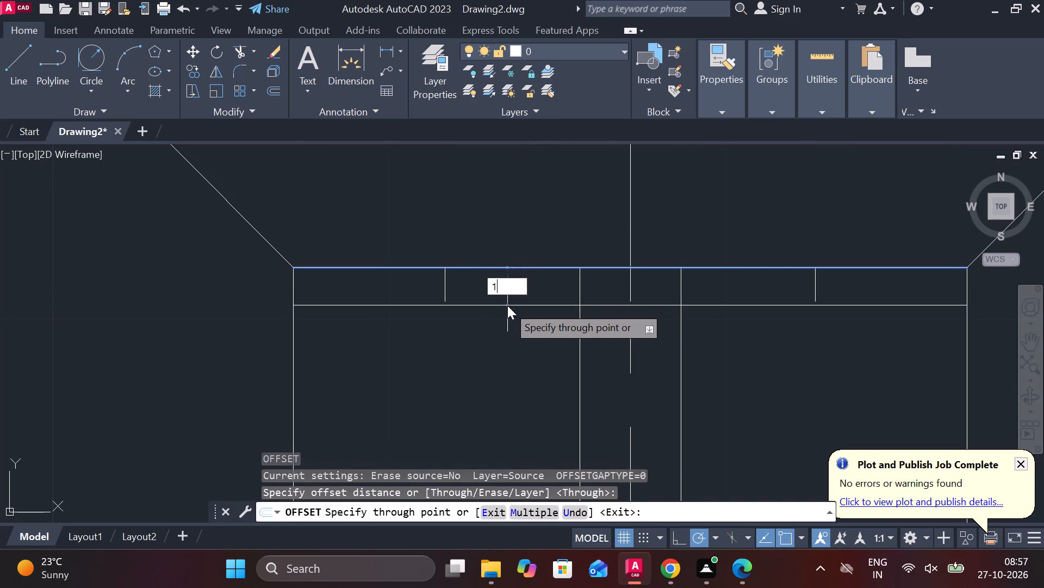
pyautogui.press('space')
pyautogui.press('Escape')
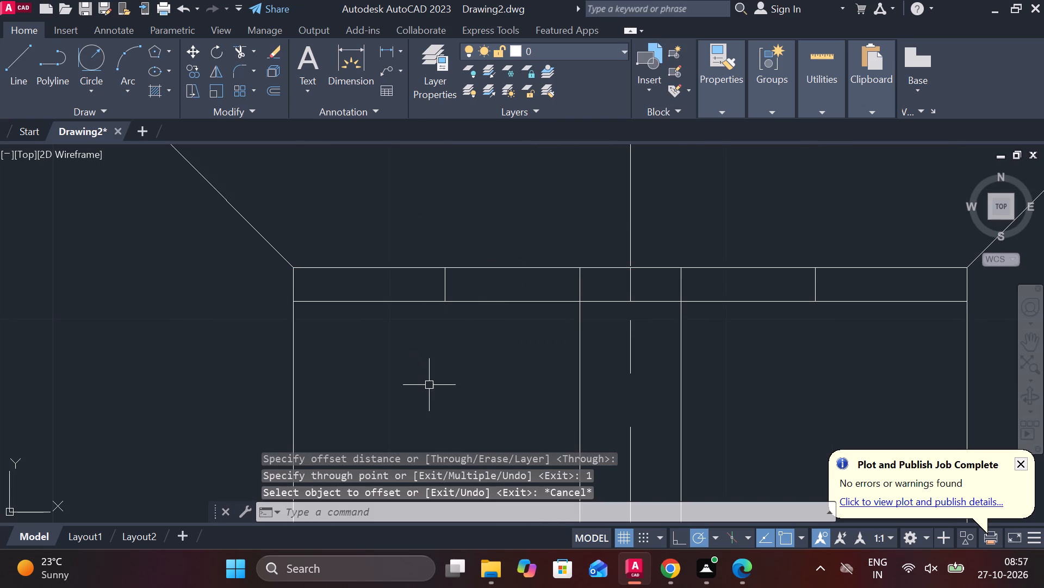
# Trim the bottom block's outer side lines on both sides between the collar edge and the offset line.
pyautogui.write('TR')
pyautogui.press('space')
pyautogui.click(295, 285)
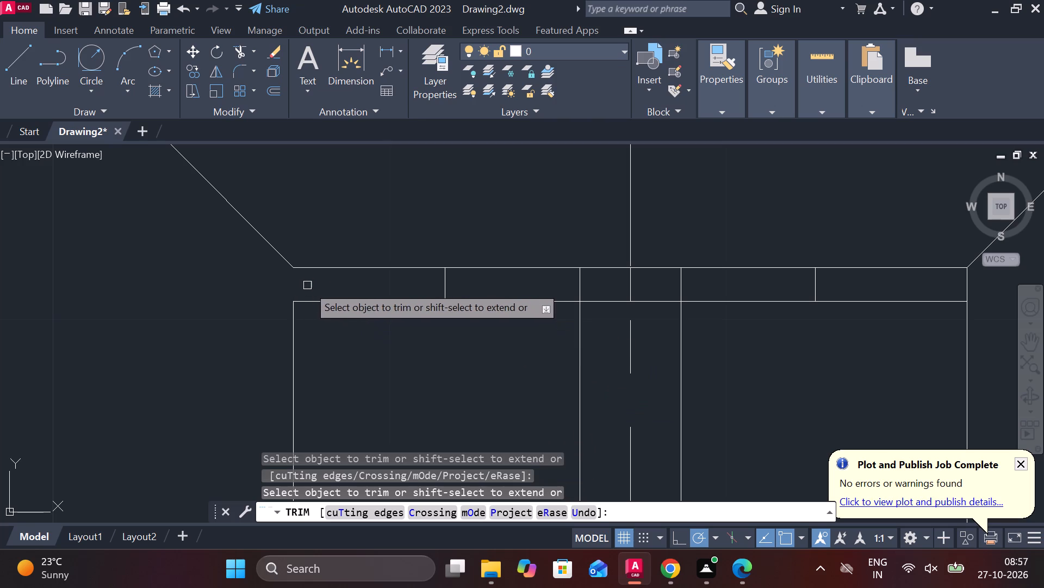
pyautogui.click(971, 292)
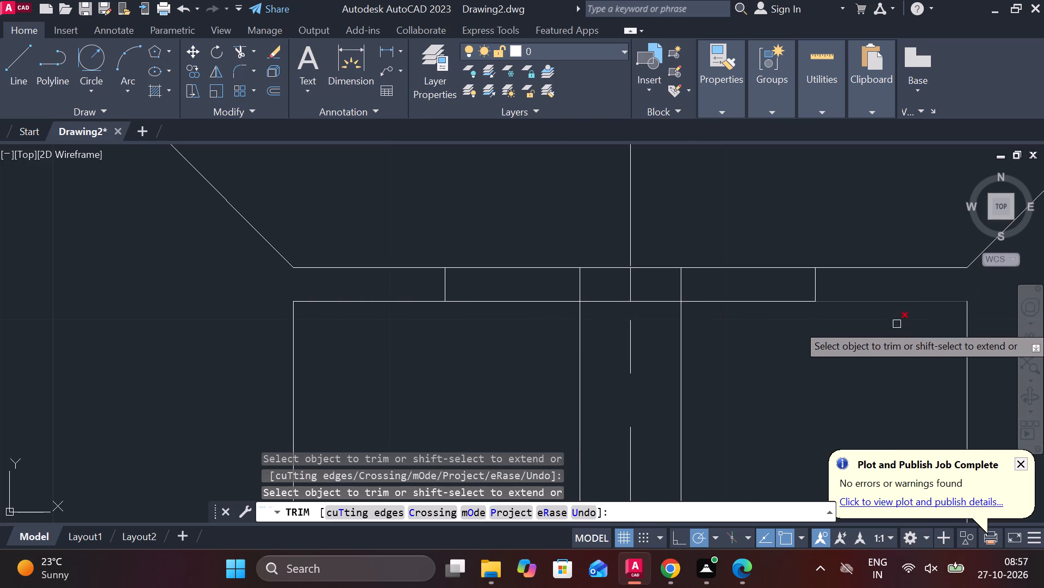
pyautogui.scroll(-4, 857, 332)
pyautogui.moveTo(916, 339); pyautogui.dragTo(700, 328, button='middle')
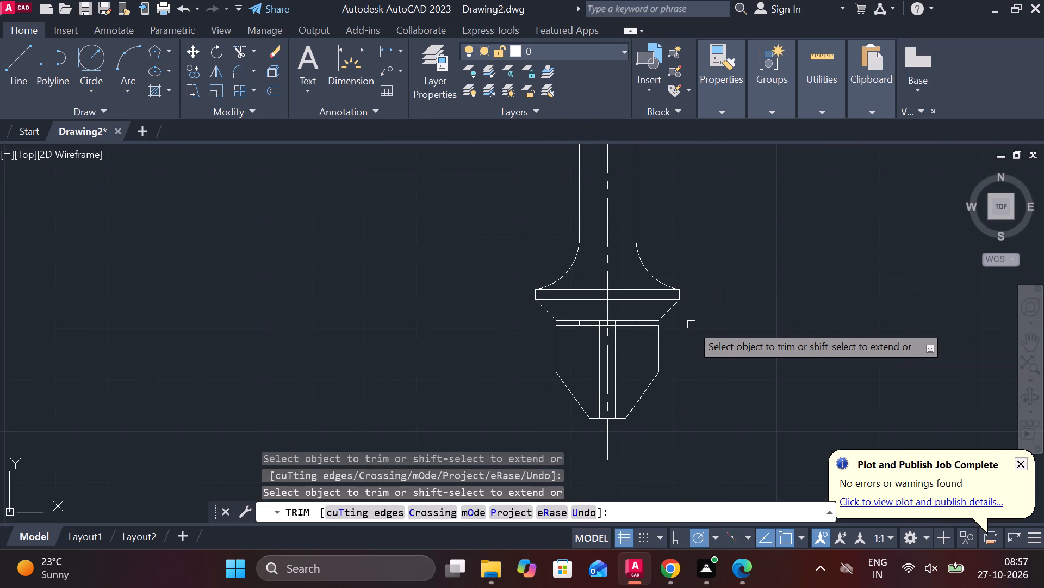
pyautogui.scroll(-1, 691, 324)
pyautogui.moveTo(702, 336); pyautogui.dragTo(610, 388, button='middle')
pyautogui.press('Escape')
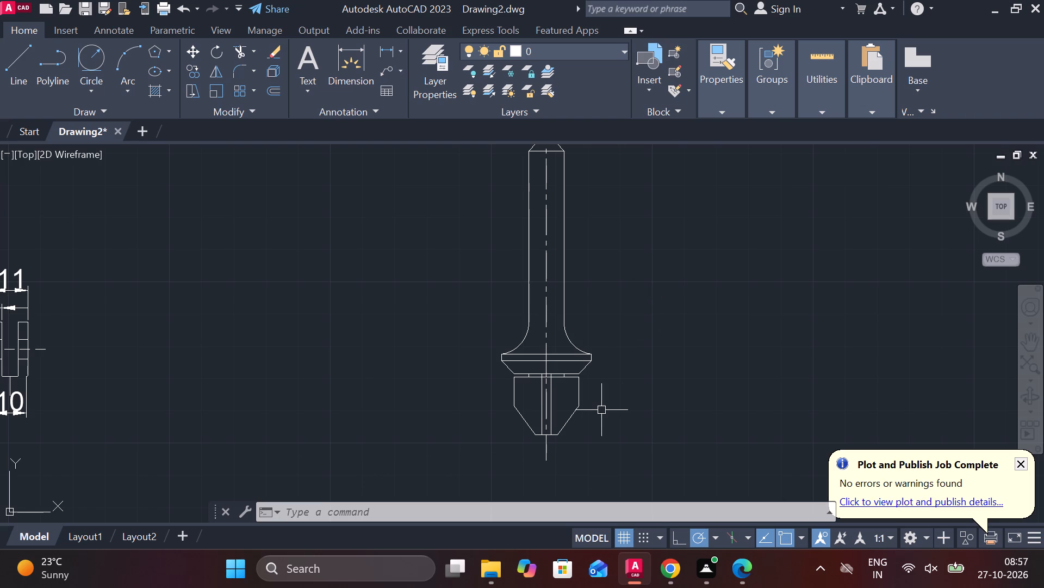
# Copy the complete part view with its centreline to the free space beside the undimensioned fork bracket.
pyautogui.scroll(-2, 606, 400)
pyautogui.click(536, 255)
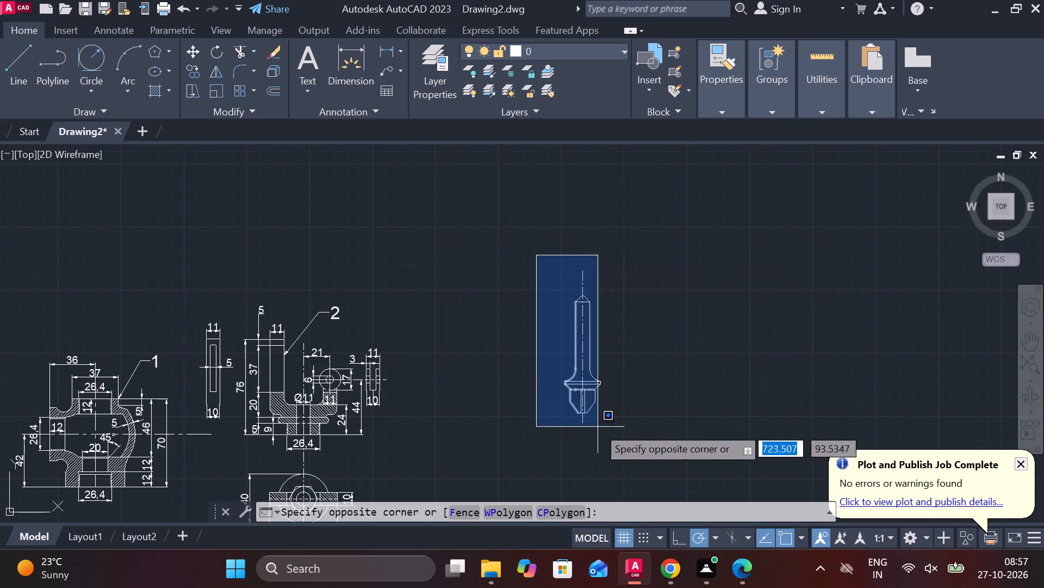
pyautogui.click(639, 436)
pyautogui.write('CO')
pyautogui.press('Return')
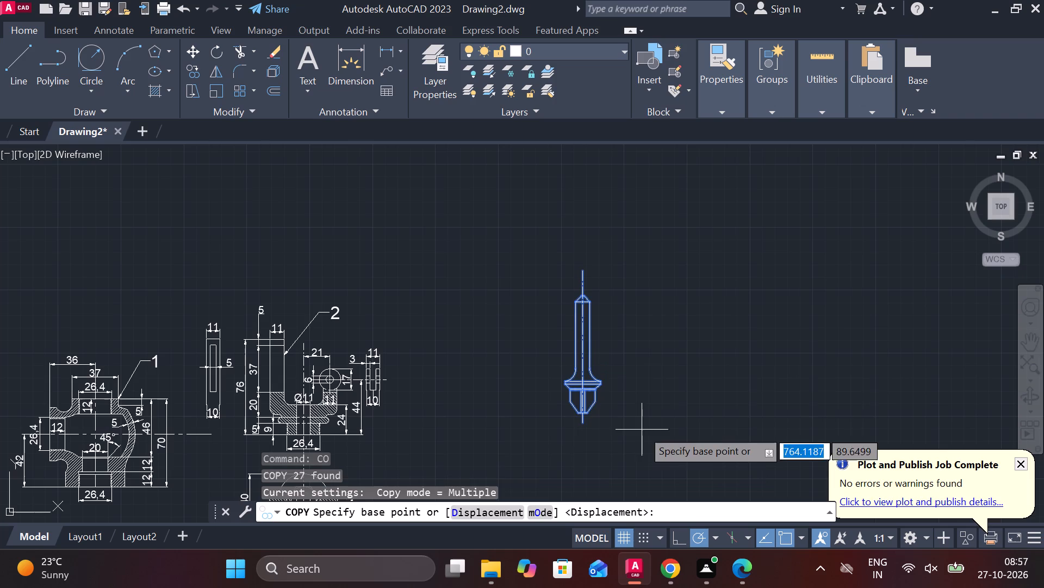
pyautogui.click(648, 372)
pyautogui.scroll(-3, 650, 372)
pyautogui.scroll(3, 425, 350)
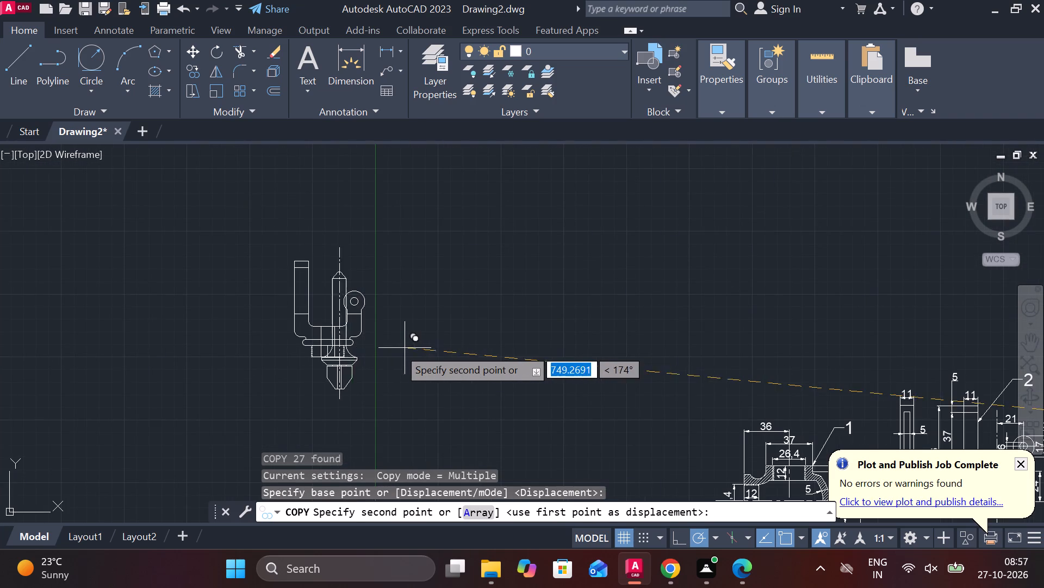
pyautogui.scroll(3, 375, 385)
pyautogui.moveTo(411, 372); pyautogui.dragTo(551, 385, button='middle')
pyautogui.scroll(-1, 582, 371)
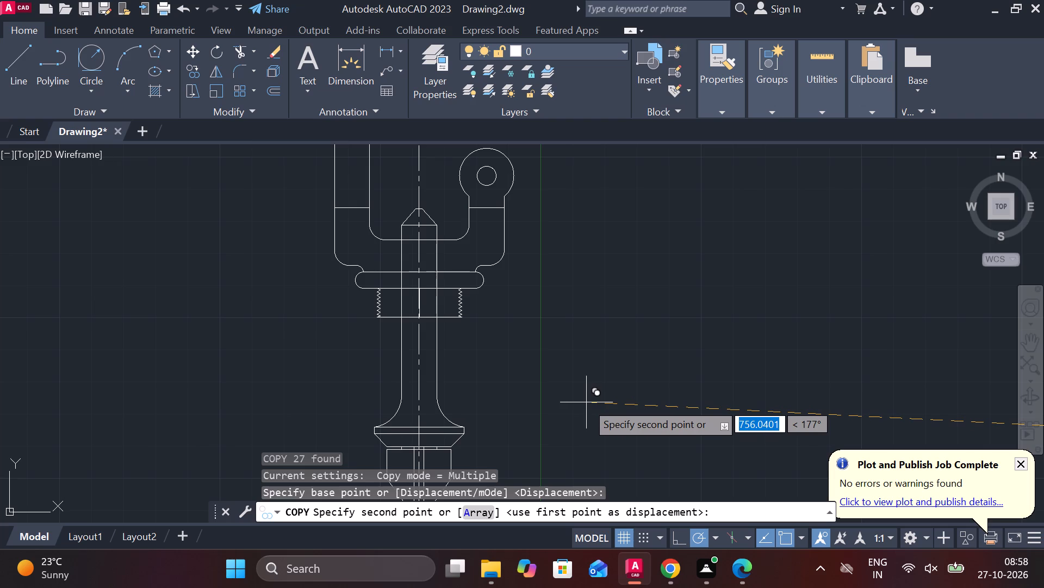
pyautogui.scroll(-2, 574, 395)
pyautogui.click(486, 376)
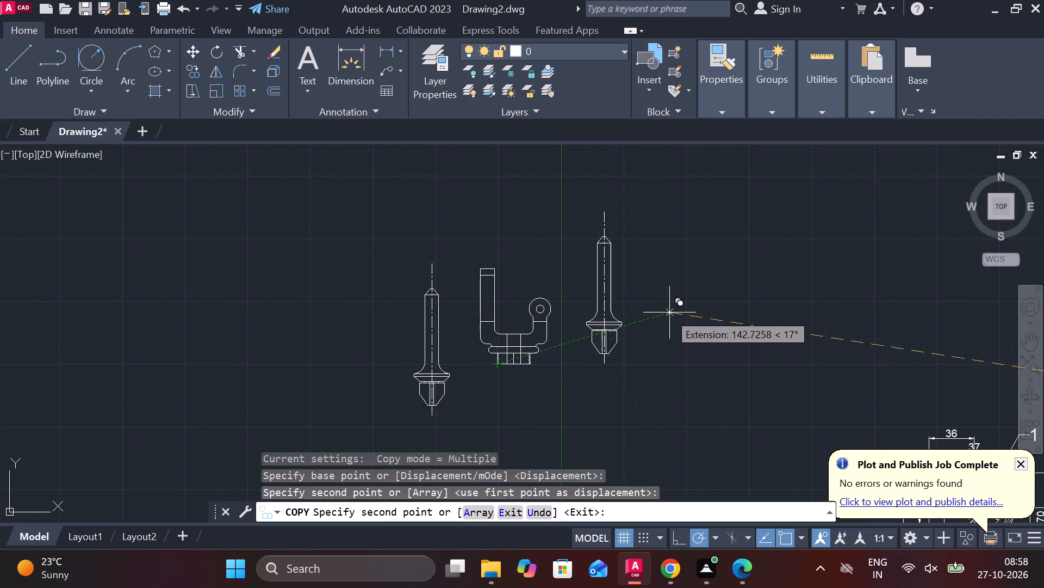
pyautogui.scroll(-2, 669, 313)
pyautogui.press('Escape')
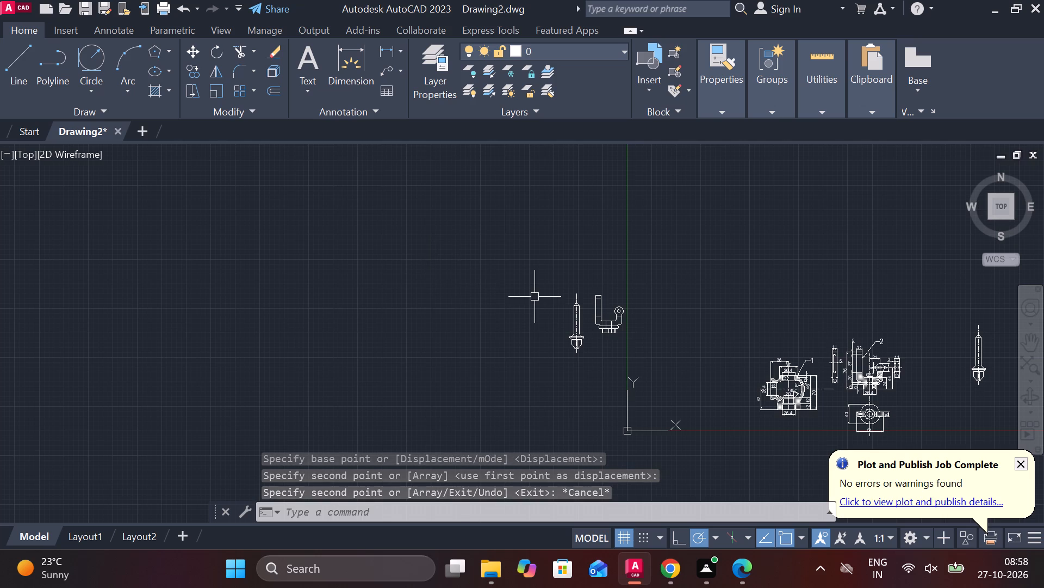
# Add a horizontal linear dimension across the flat tip of the original part's shank, placed above the tip.
pyautogui.moveTo(773, 367); pyautogui.dragTo(407, 408, button='middle')
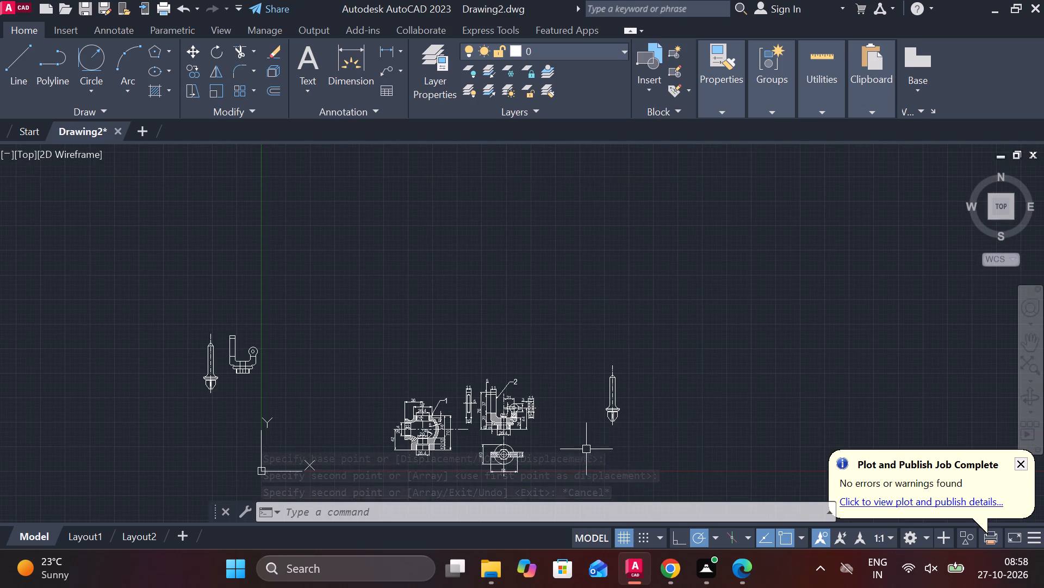
pyautogui.moveTo(583, 444); pyautogui.dragTo(552, 385, button='middle')
pyautogui.scroll(3, 539, 366)
pyautogui.moveTo(626, 344); pyautogui.dragTo(559, 369, button='middle')
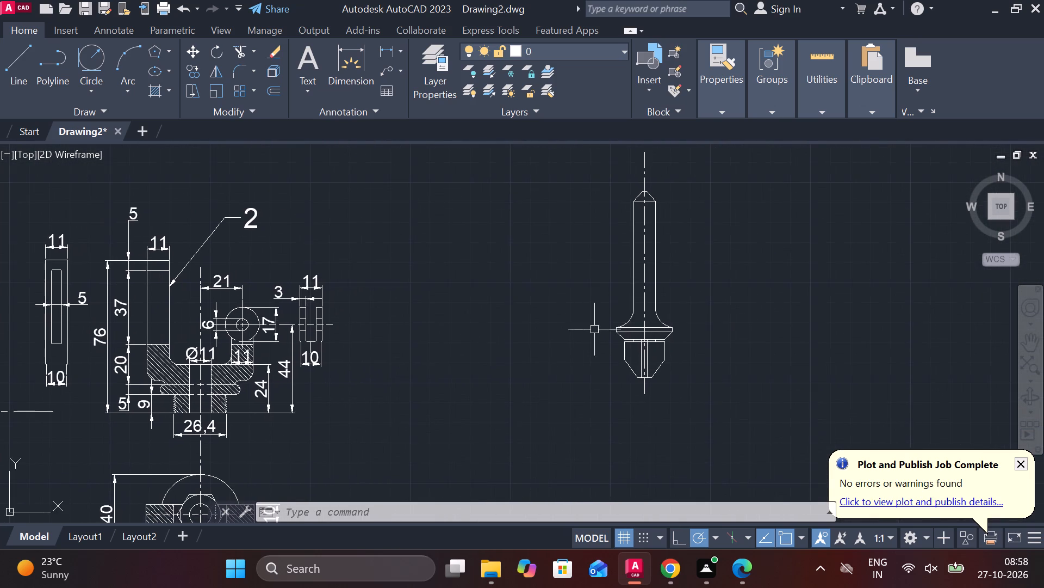
pyautogui.scroll(1, 594, 328)
pyautogui.moveTo(584, 328); pyautogui.dragTo(366, 338, button='middle')
pyautogui.click(387, 48)
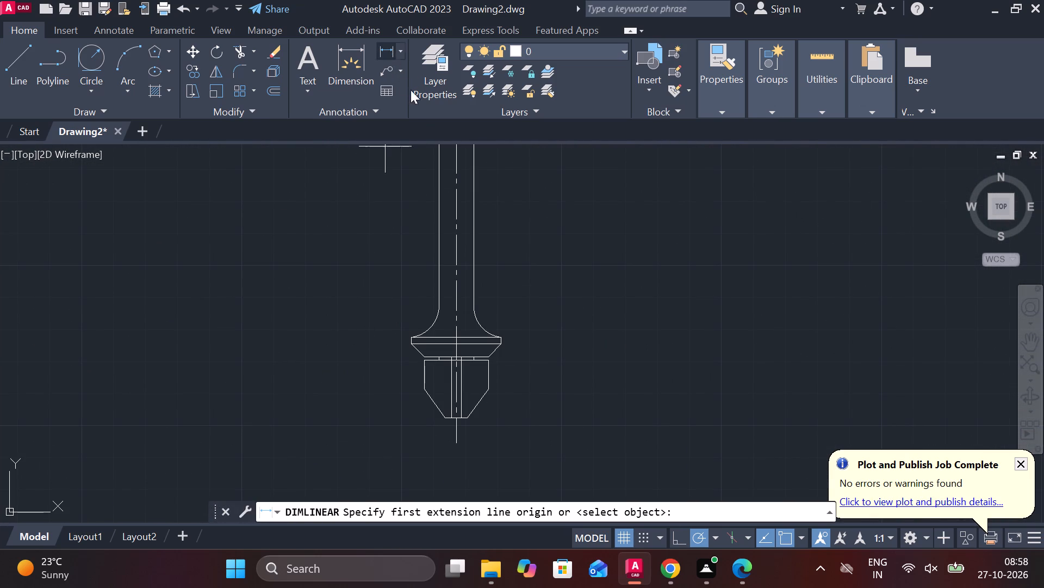
pyautogui.moveTo(432, 213); pyautogui.dragTo(406, 339, button='middle')
pyautogui.scroll(2, 419, 293)
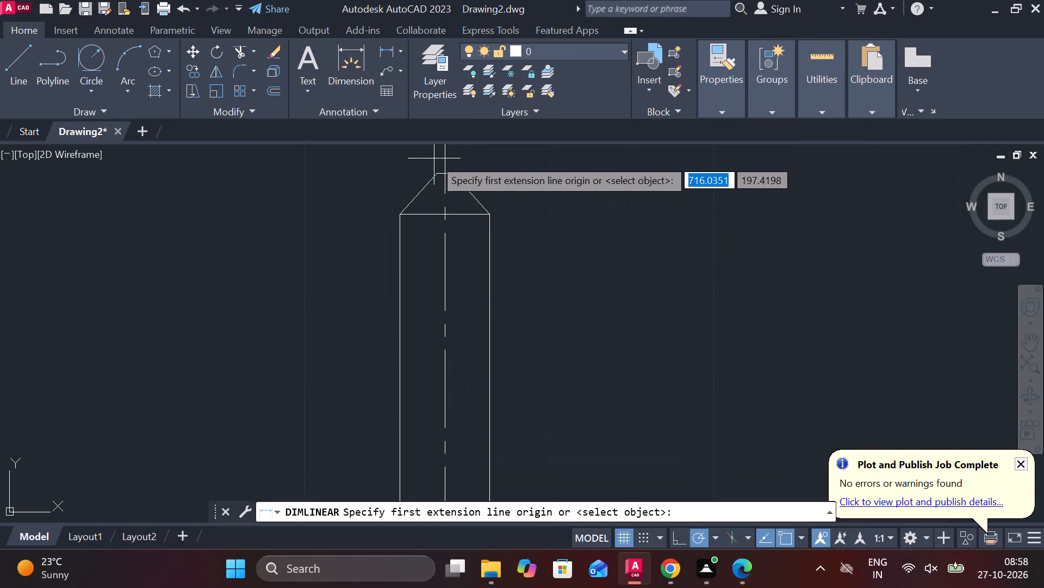
pyautogui.click(432, 161)
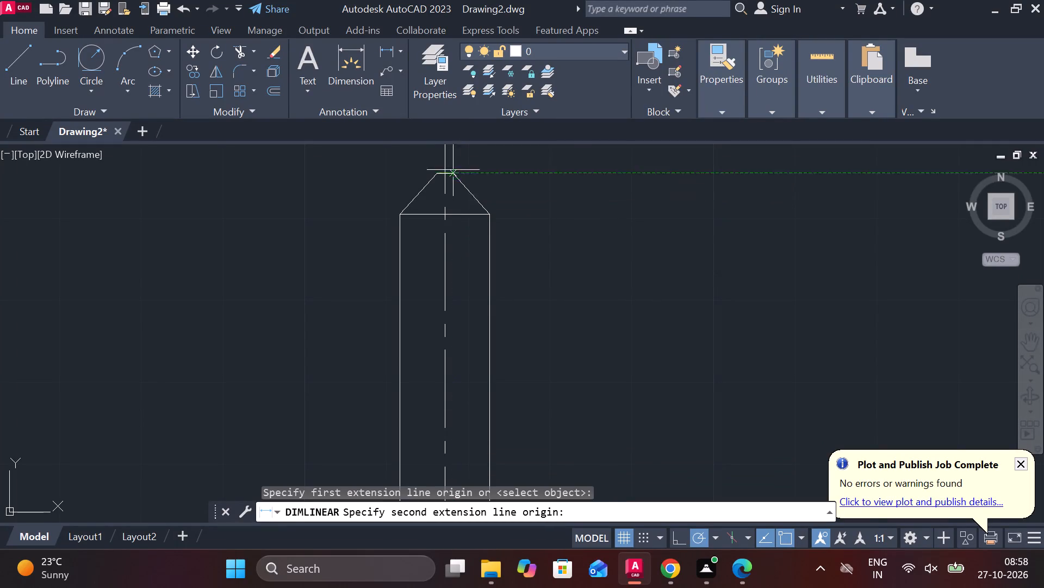
pyautogui.click(453, 170)
pyautogui.moveTo(465, 173); pyautogui.dragTo(464, 268, button='middle')
pyautogui.click(465, 220)
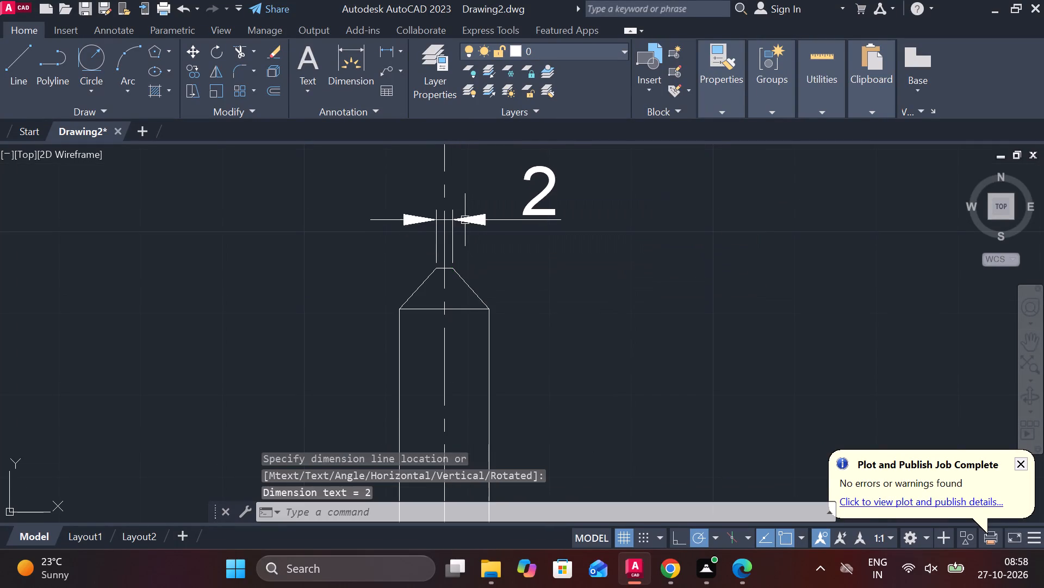
# Insert a diameter symbol before the tip width dimension's text so it reads Ø2.
pyautogui.doubleClick(541, 189)
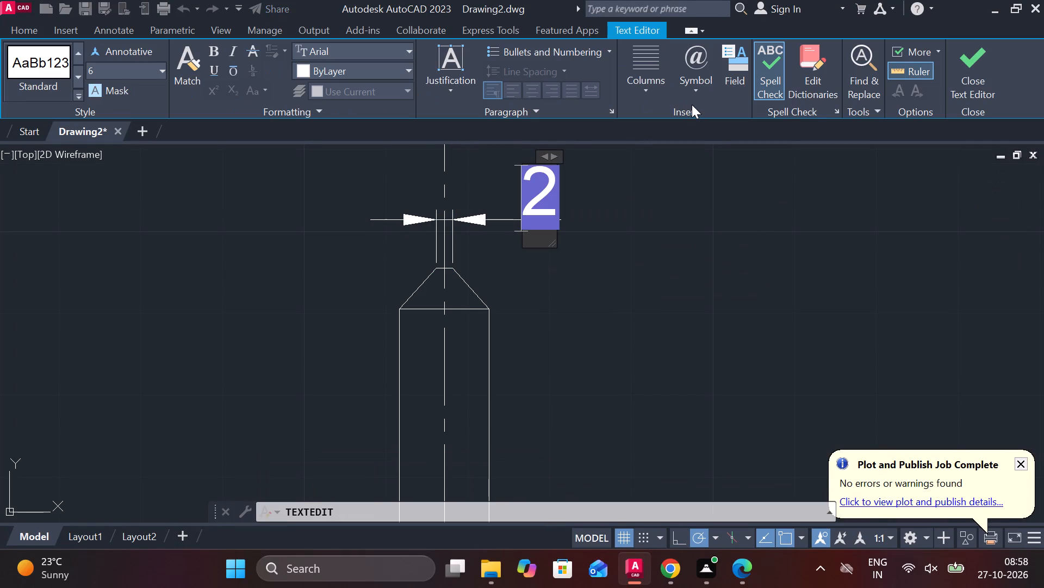
pyautogui.click(696, 88)
pyautogui.click(715, 148)
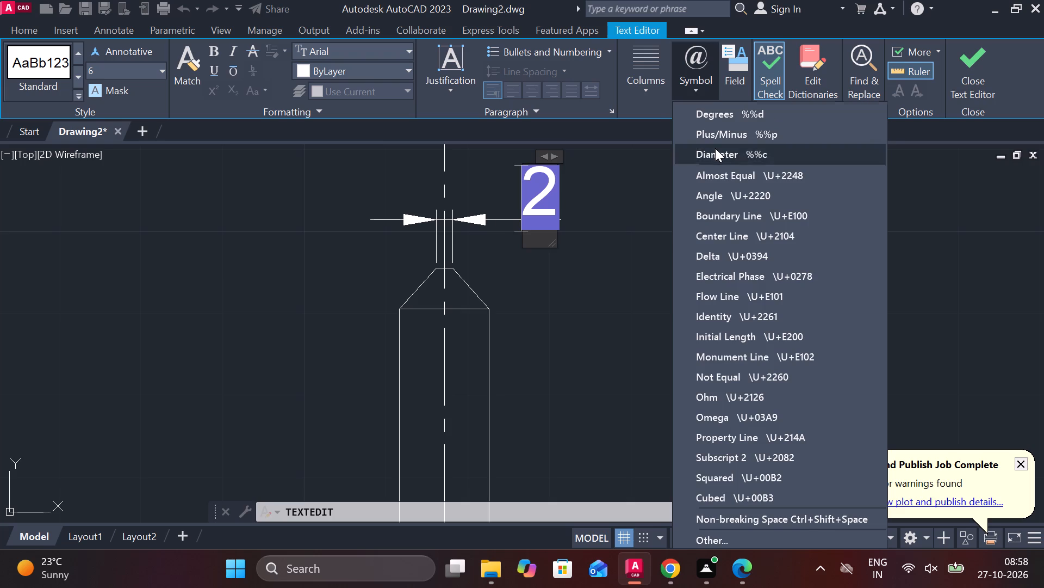
pyautogui.click(952, 91)
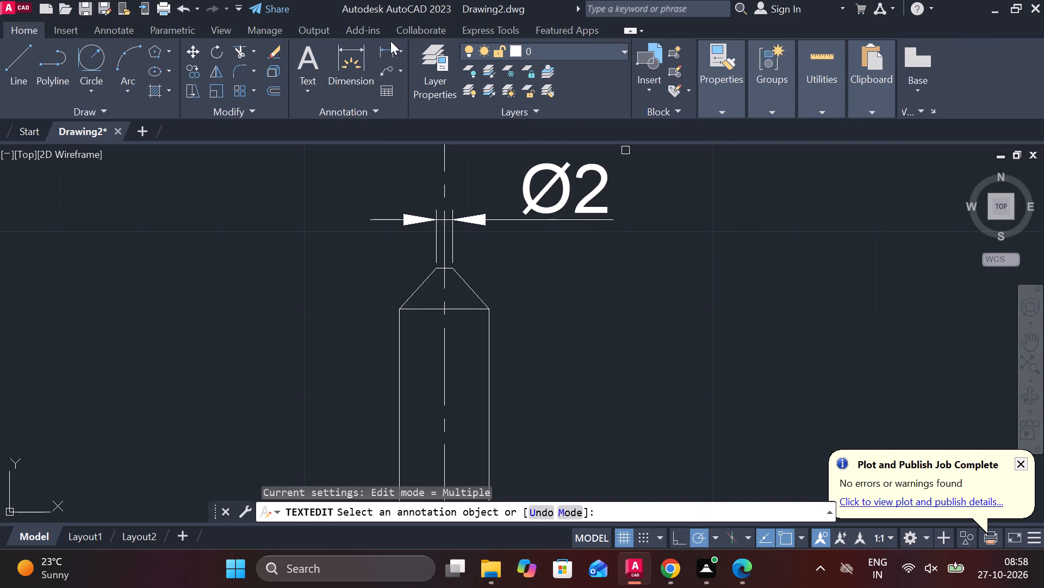
# Add a vertical linear dimension for the height of the shank's tapered tip, placed to the left of the part.
pyautogui.click(389, 42)
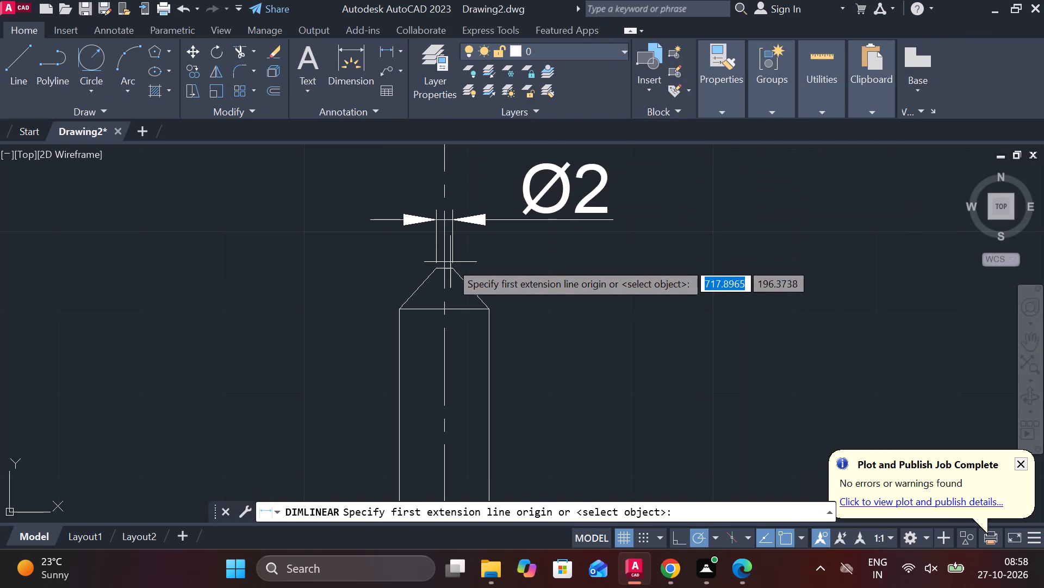
pyautogui.click(439, 266)
pyautogui.click(442, 305)
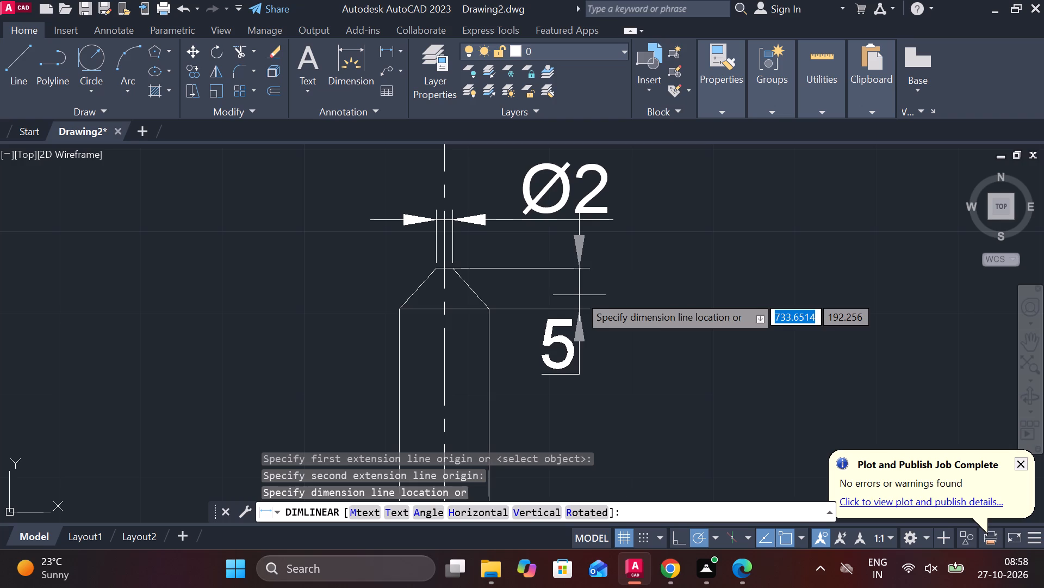
pyautogui.click(364, 295)
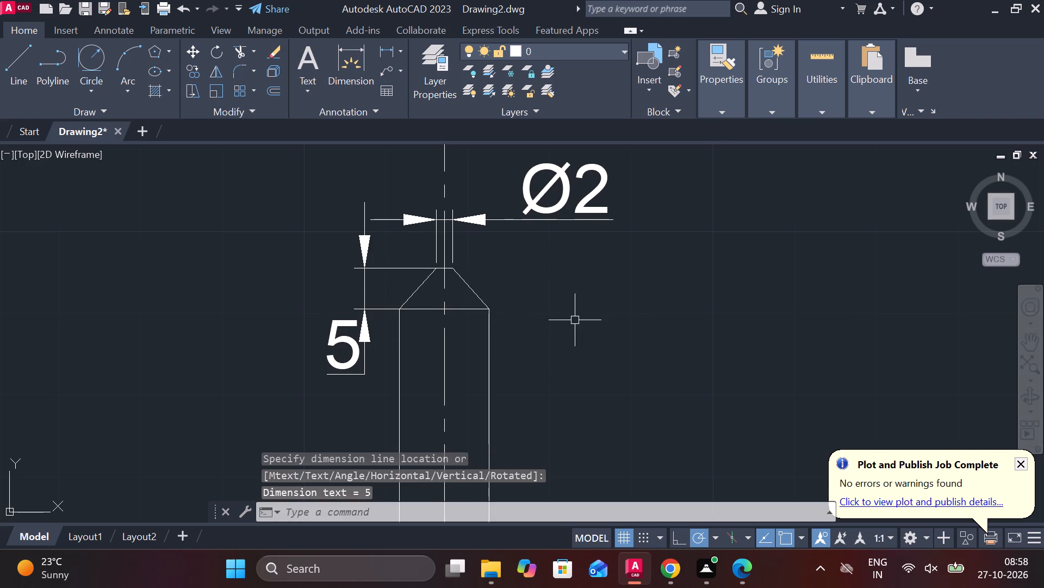
# Add a vertical linear dimension from the taper's base down to the collar's top edge, placed to the right of the shank.
pyautogui.moveTo(582, 321); pyautogui.dragTo(567, 258, button='middle')
pyautogui.click(387, 52)
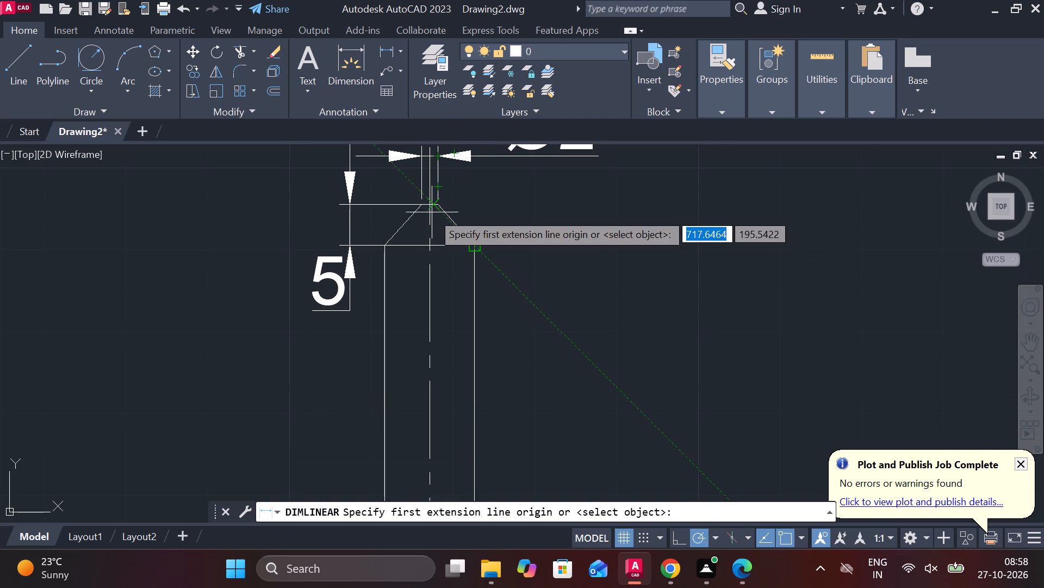
pyautogui.click(479, 242)
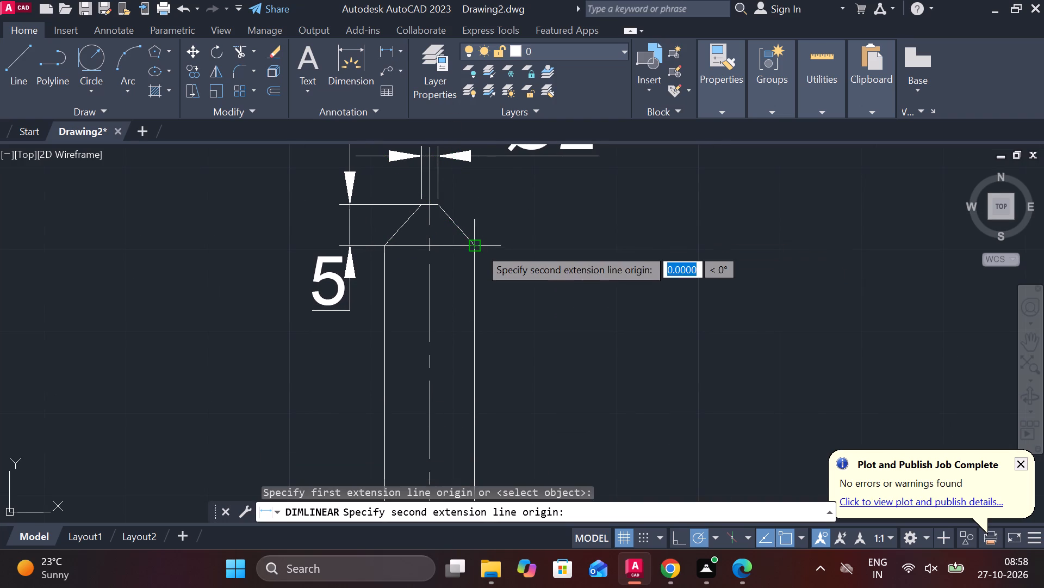
pyautogui.scroll(-1, 479, 248)
pyautogui.moveTo(504, 397); pyautogui.dragTo(506, 219, button='middle')
pyautogui.scroll(1, 506, 338)
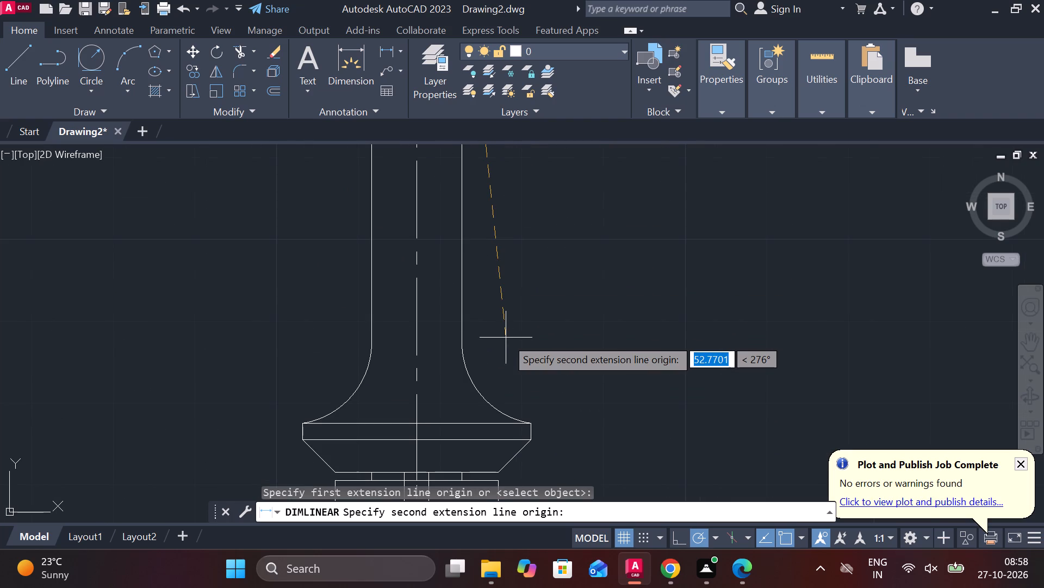
pyautogui.click(536, 420)
pyautogui.scroll(-1, 602, 266)
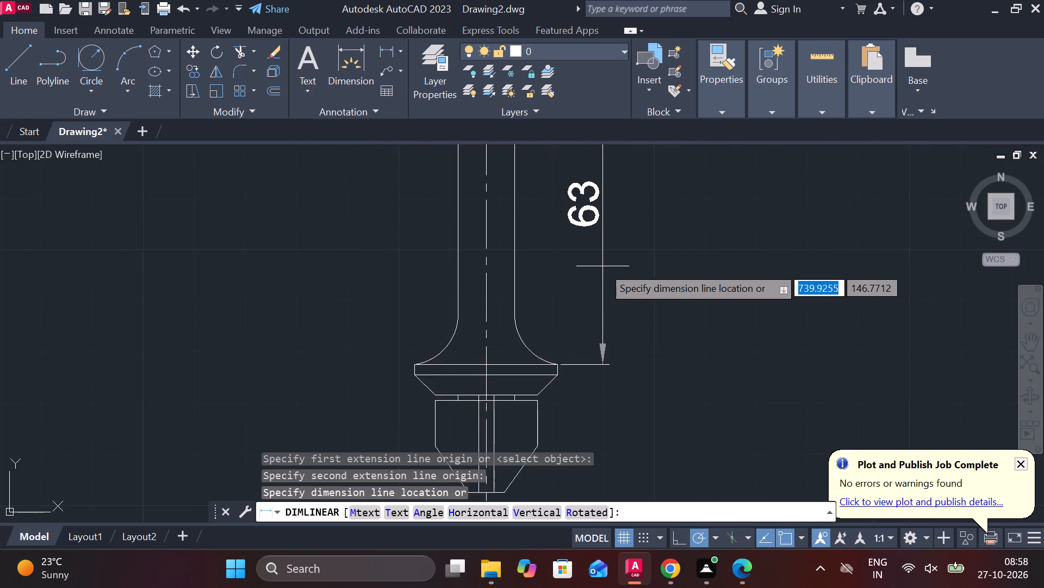
pyautogui.scroll(-2, 602, 266)
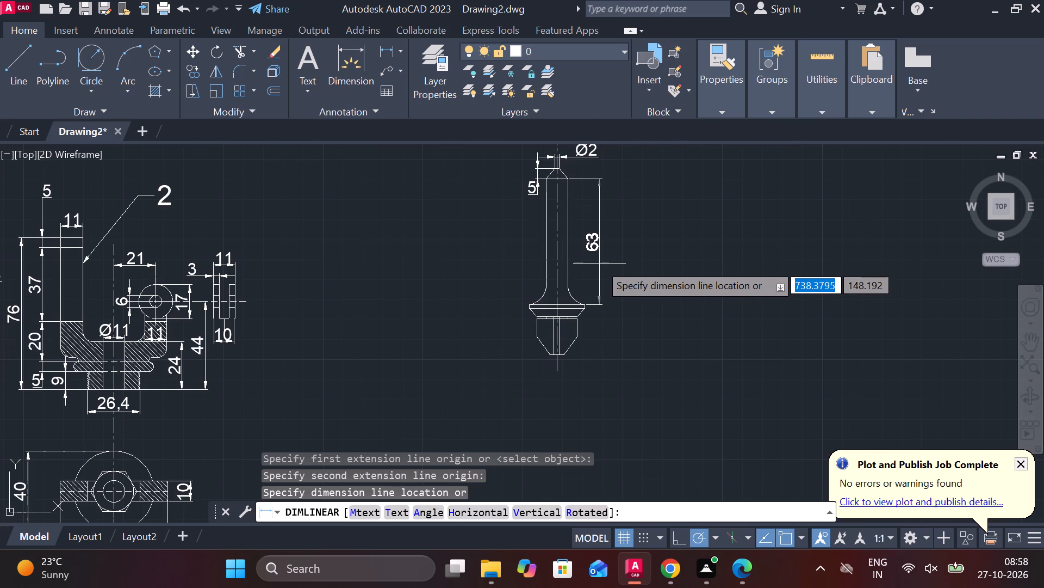
pyautogui.click(599, 264)
# Dimension the height of the collar's straight rim, aligned with the shank length dimension on the right side.
pyautogui.scroll(3, 586, 309)
pyautogui.press('space')
pyautogui.click(585, 286)
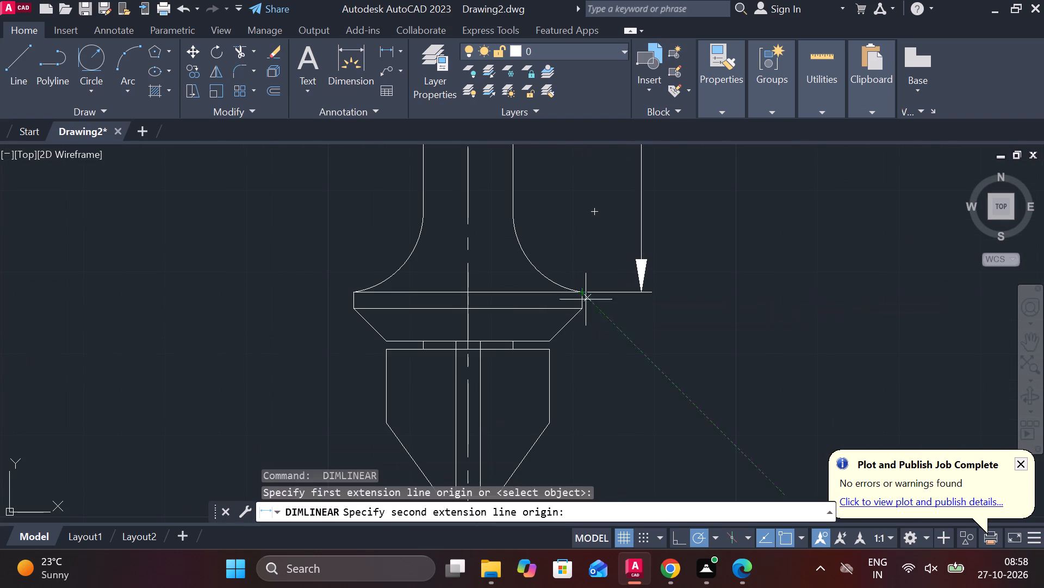
pyautogui.click(581, 307)
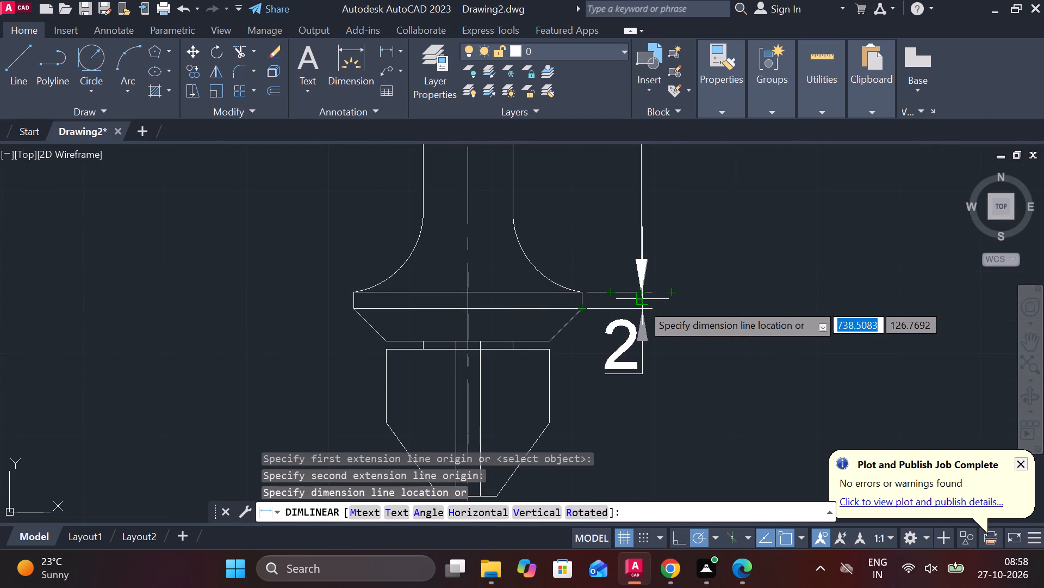
pyautogui.click(642, 303)
# Dimension the height of the collar's chamfered lower portion, placed to the left of the part.
pyautogui.press('space')
pyautogui.click(425, 312)
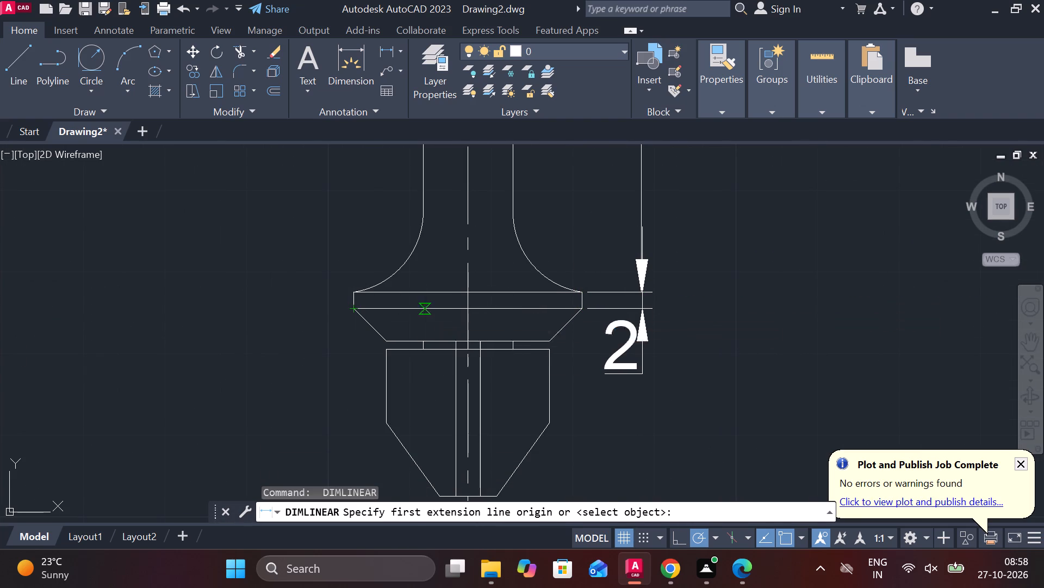
pyautogui.click(425, 333)
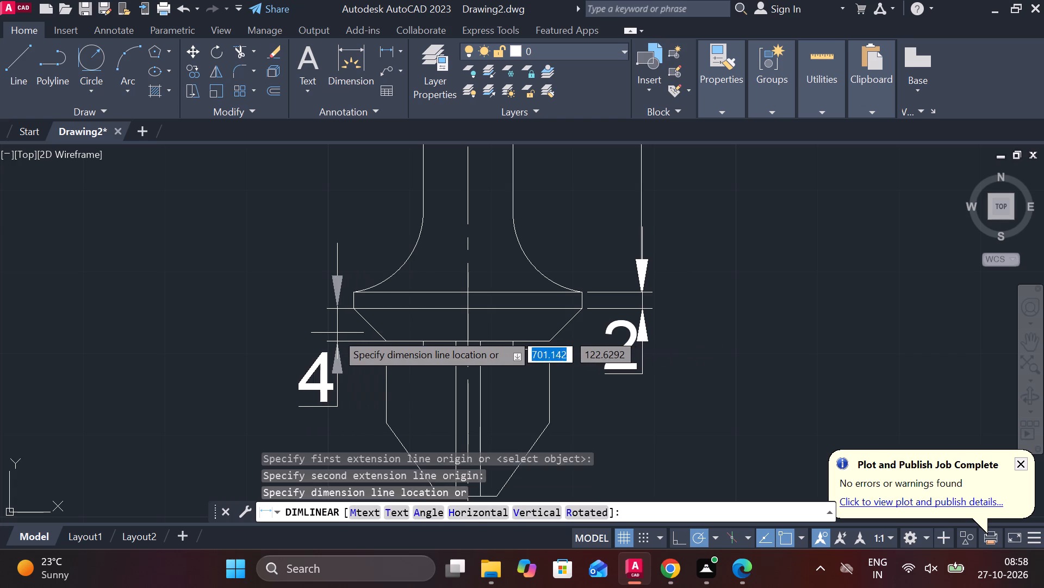
pyautogui.click(331, 332)
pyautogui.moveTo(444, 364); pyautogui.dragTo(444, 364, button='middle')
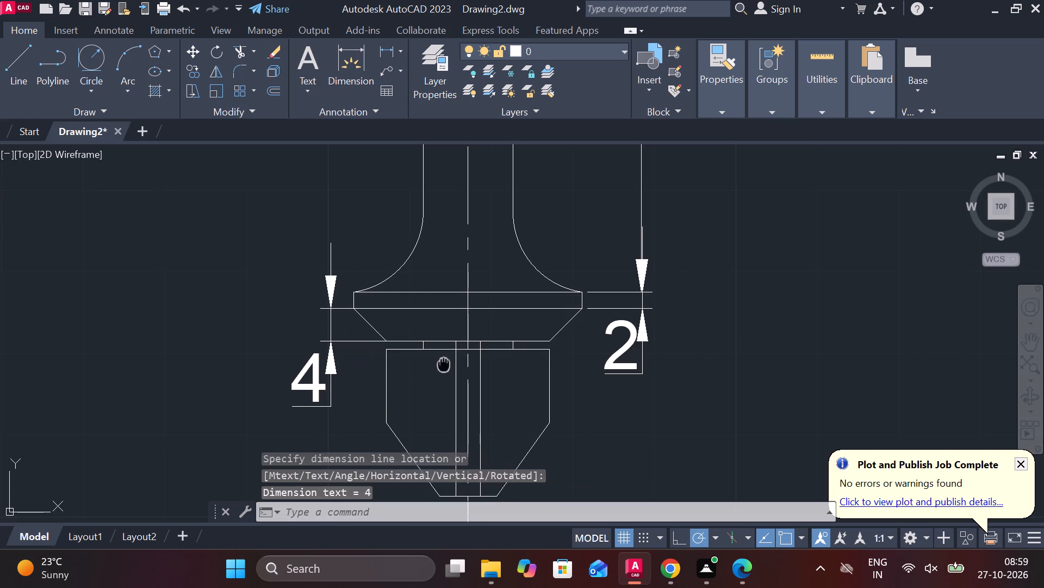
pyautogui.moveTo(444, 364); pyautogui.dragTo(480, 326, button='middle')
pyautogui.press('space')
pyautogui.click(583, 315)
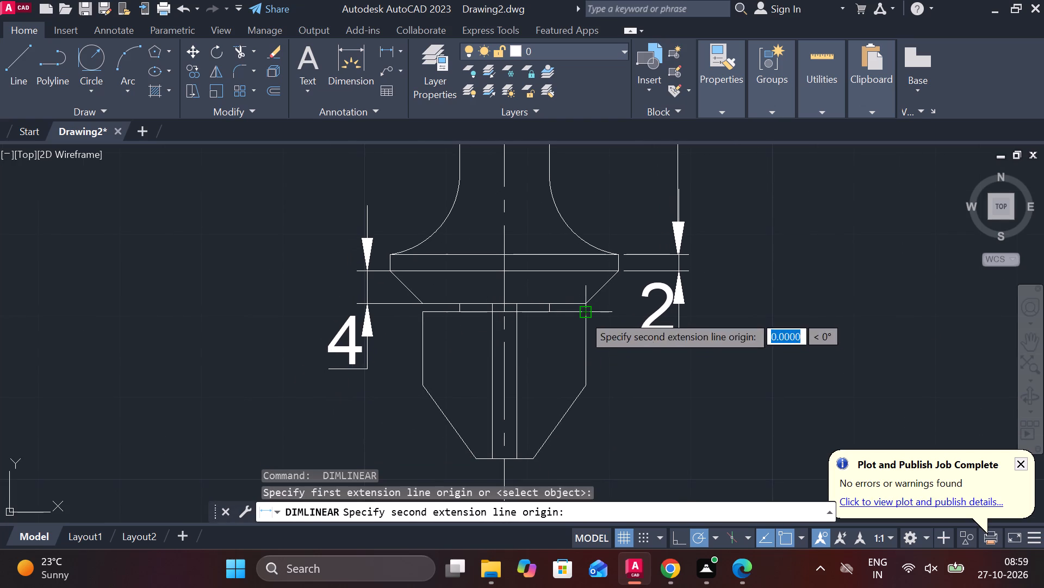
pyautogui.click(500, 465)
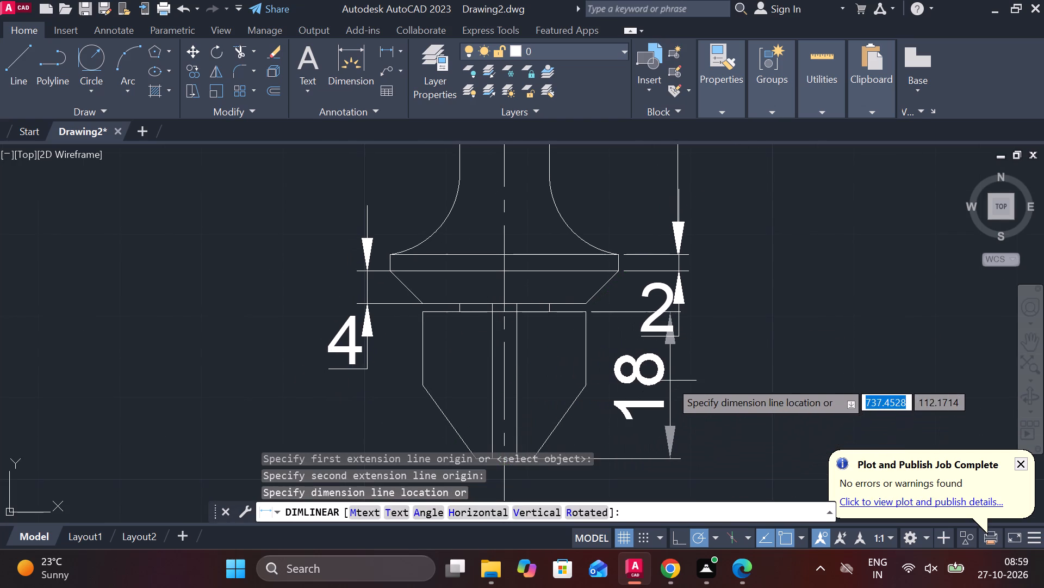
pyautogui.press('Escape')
# Add a vertical linear dimension from the collar's underside to the bottom block's lower edge, placed outside the collar dimension on the left.
pyautogui.press('space')
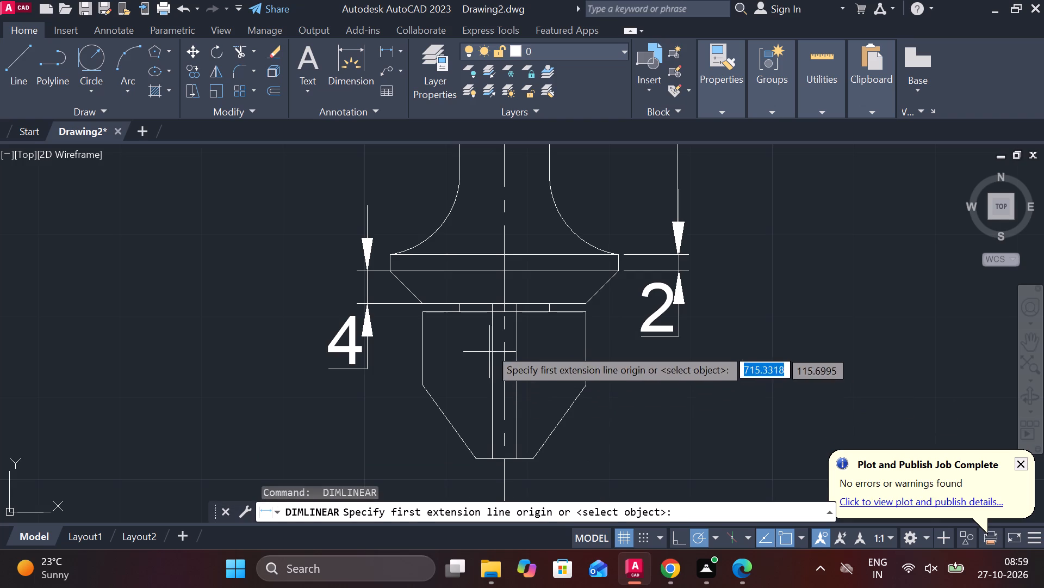
pyautogui.click(507, 295)
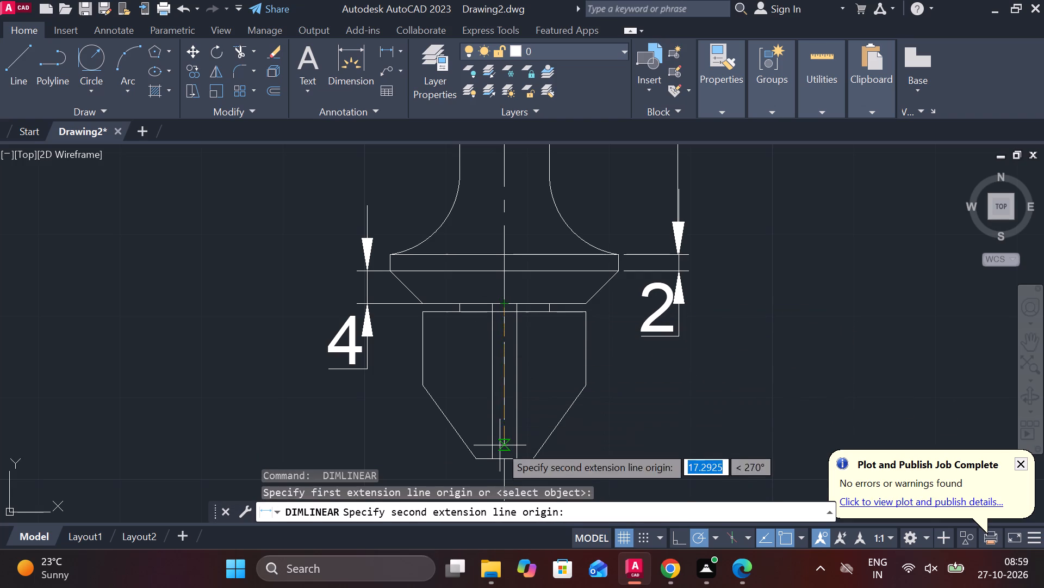
pyautogui.click(500, 457)
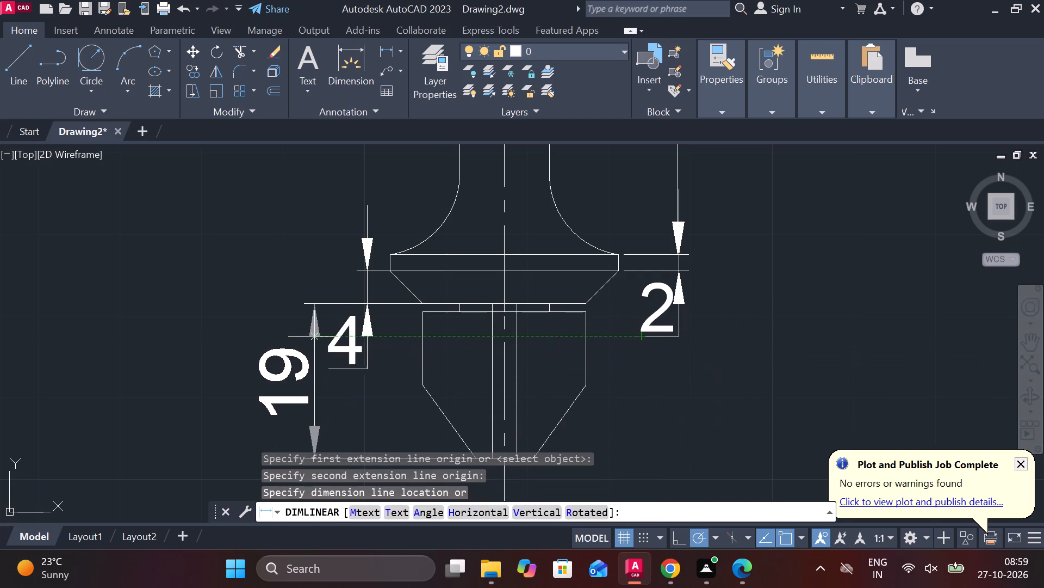
pyautogui.doubleClick(299, 337)
# Add a horizontal linear dimension between the two inner vertical lines of the bottom block, placed across the block.
pyautogui.moveTo(374, 339); pyautogui.dragTo(373, 275, button='middle')
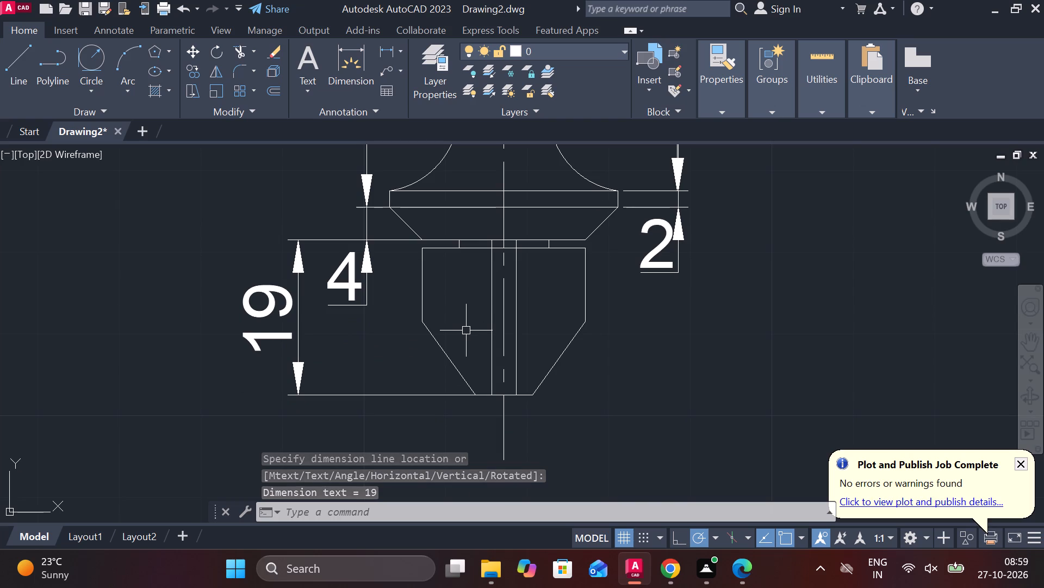
pyautogui.press('space')
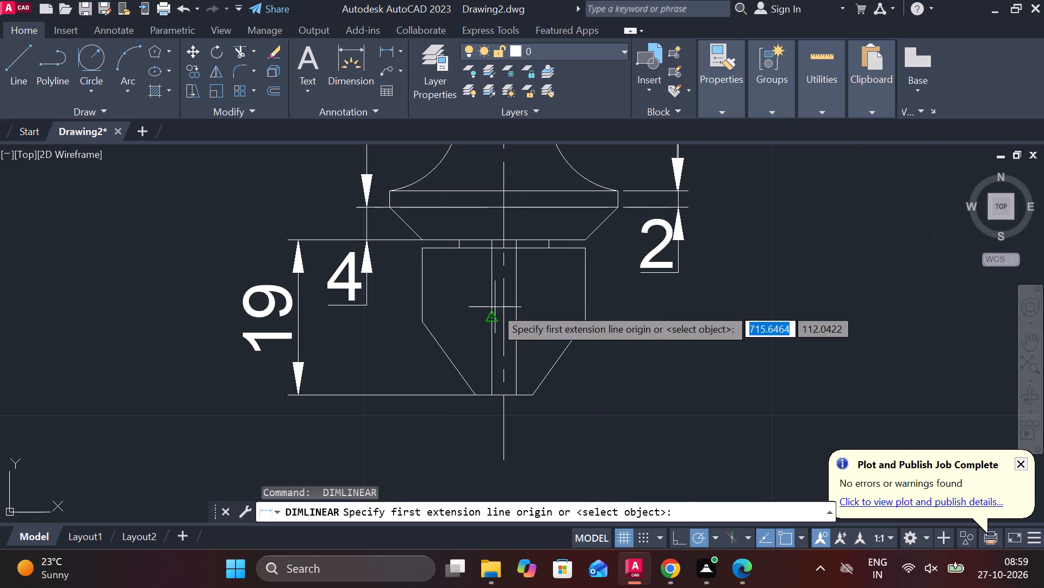
pyautogui.click(495, 307)
pyautogui.click(523, 316)
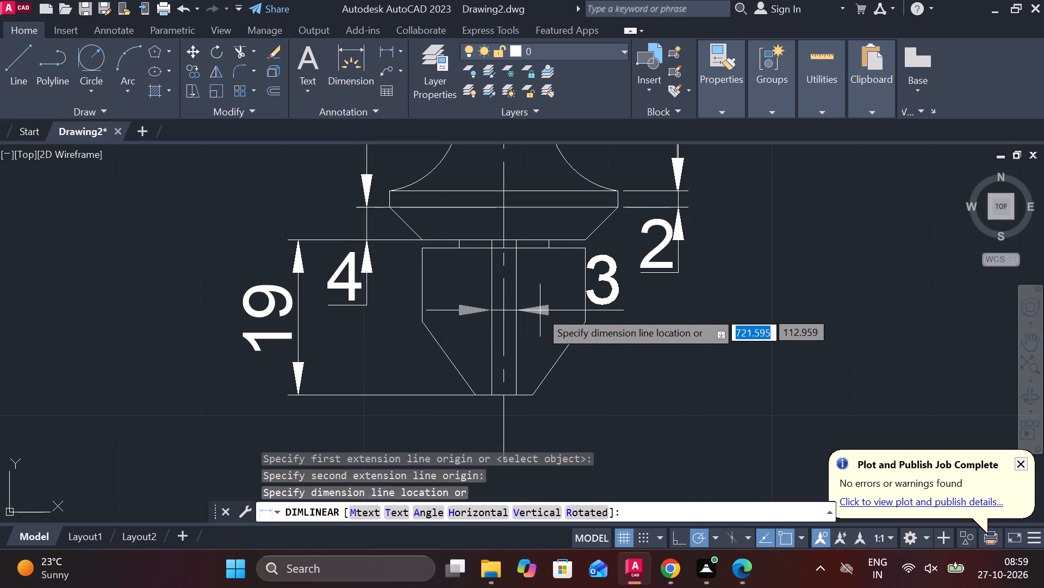
pyautogui.click(541, 313)
# Move the inner width dimension's text to the centre between its arrows inside the bottom block.
pyautogui.click(608, 297)
pyautogui.click(606, 283)
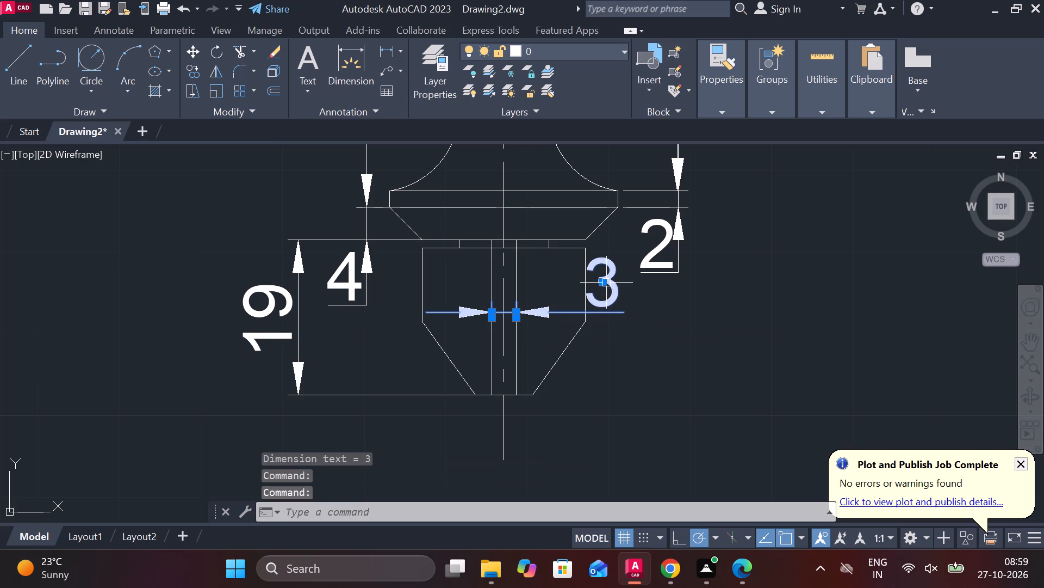
pyautogui.click(601, 283)
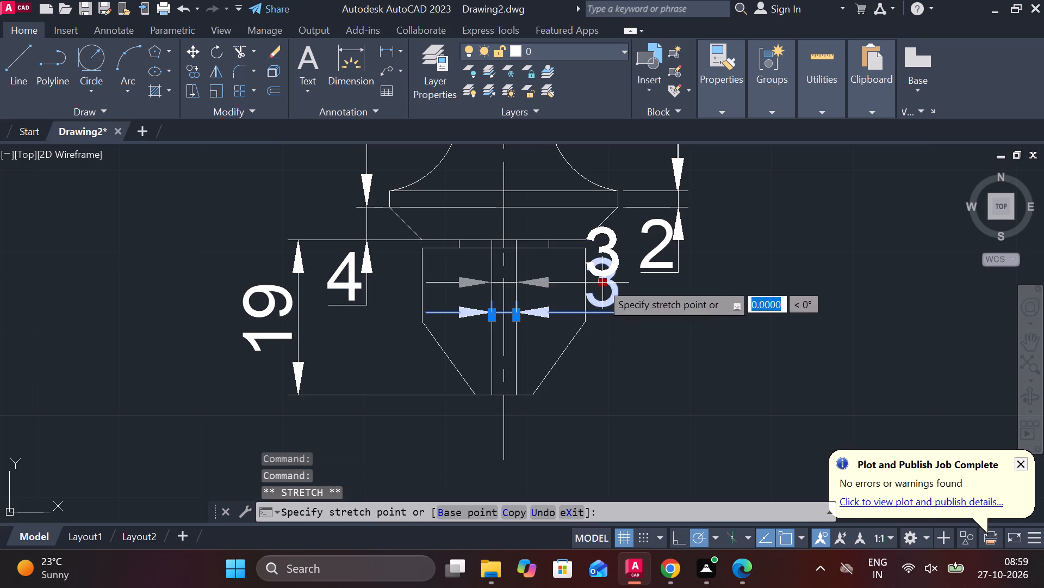
pyautogui.click(496, 317)
pyautogui.press('Escape')
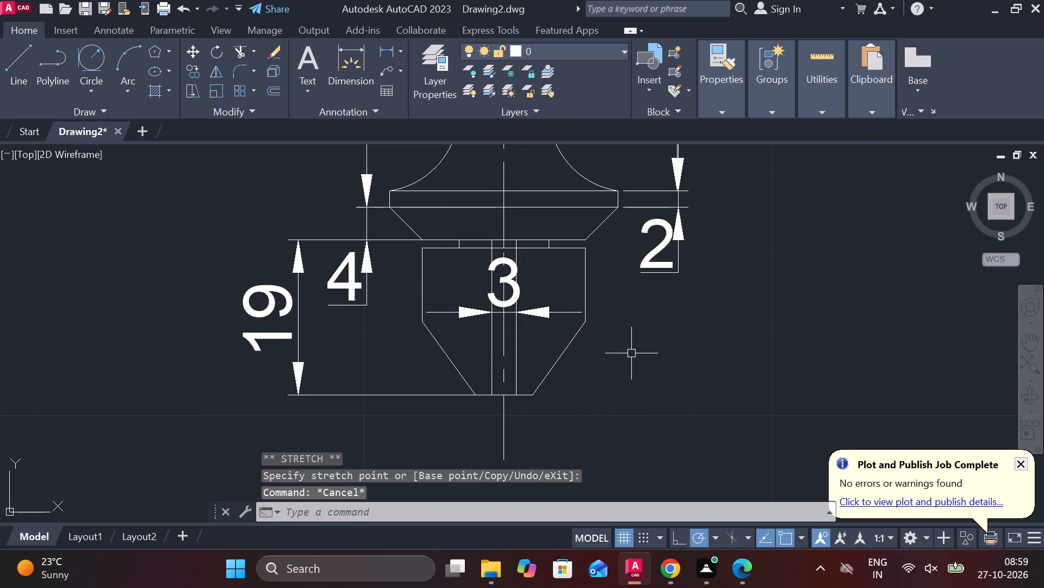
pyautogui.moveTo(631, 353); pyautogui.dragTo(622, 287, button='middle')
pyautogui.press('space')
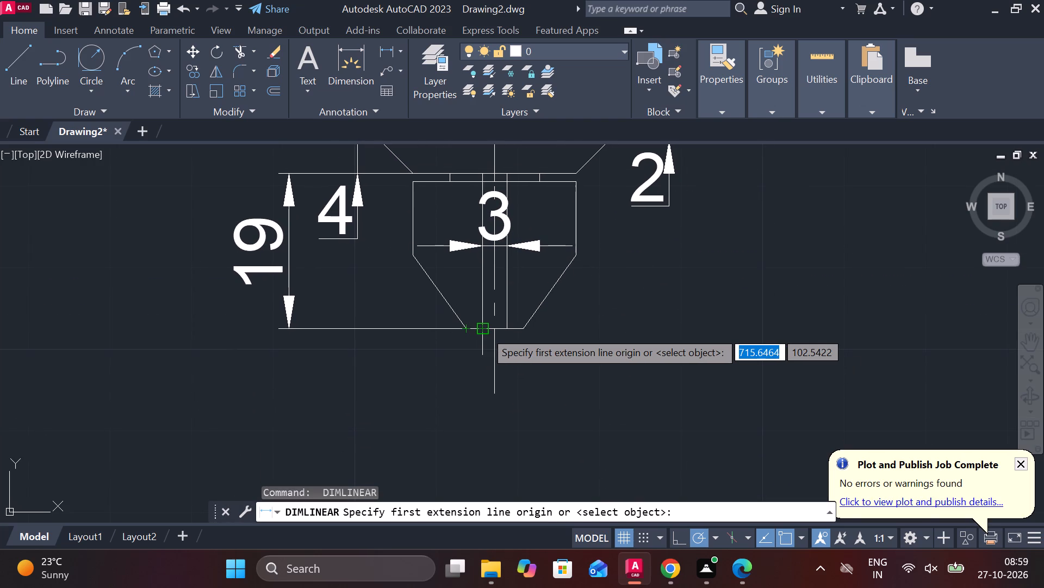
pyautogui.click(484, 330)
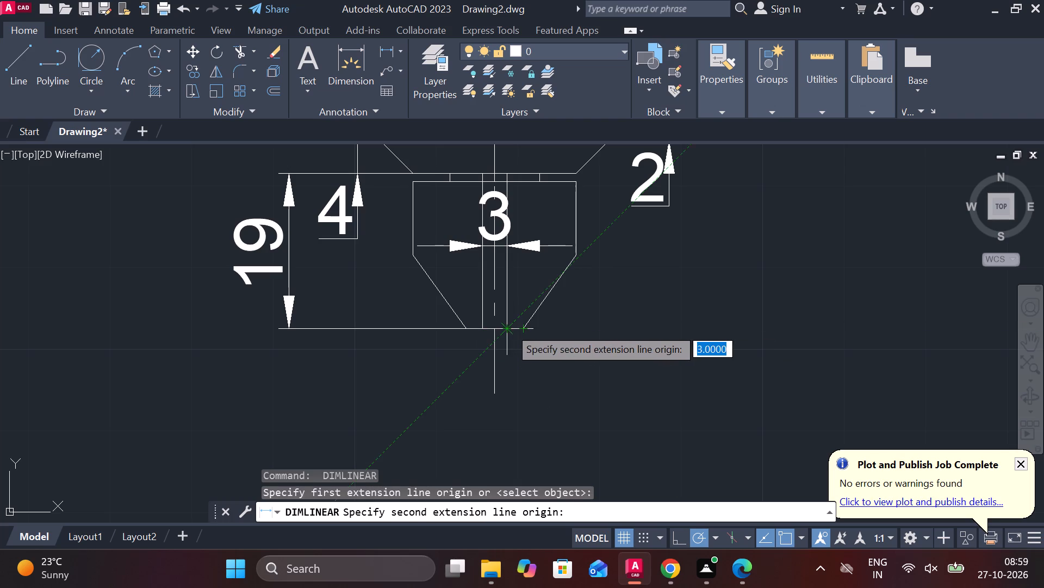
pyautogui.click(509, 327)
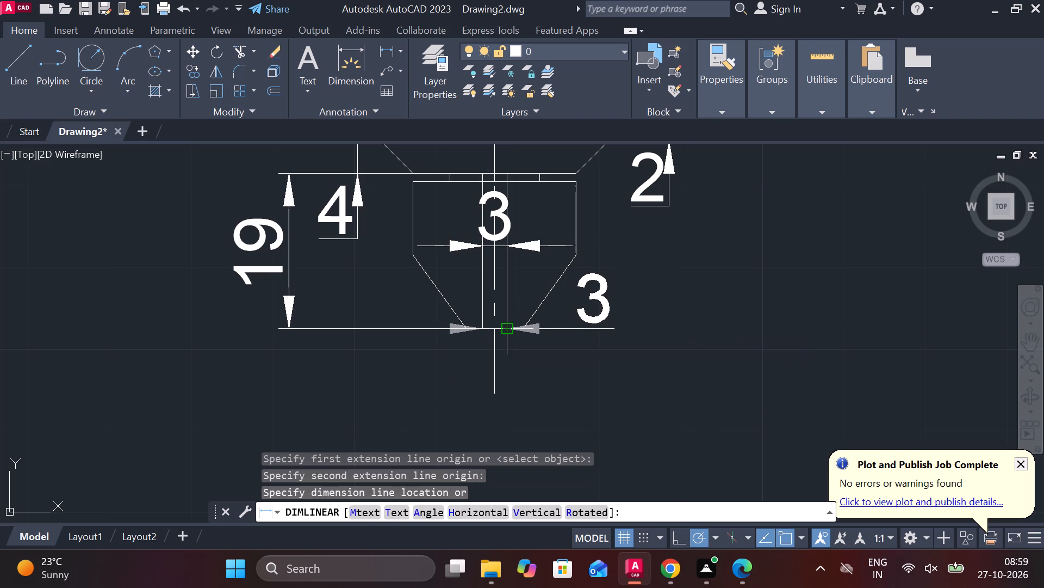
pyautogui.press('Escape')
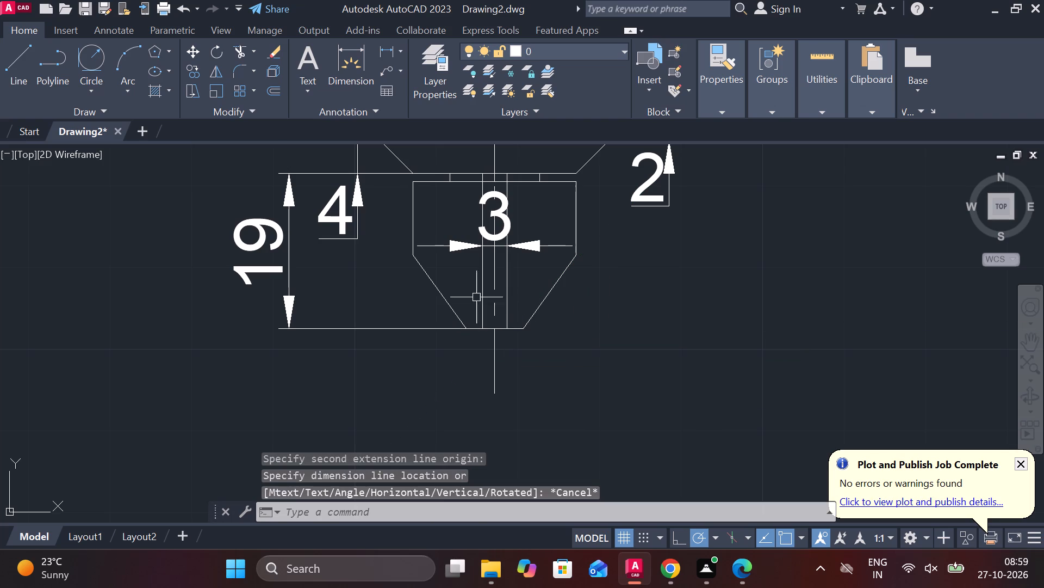
# Add a horizontal linear dimension across the bottom block's flat lower edge, placed below the block.
pyautogui.press('space')
pyautogui.click(470, 327)
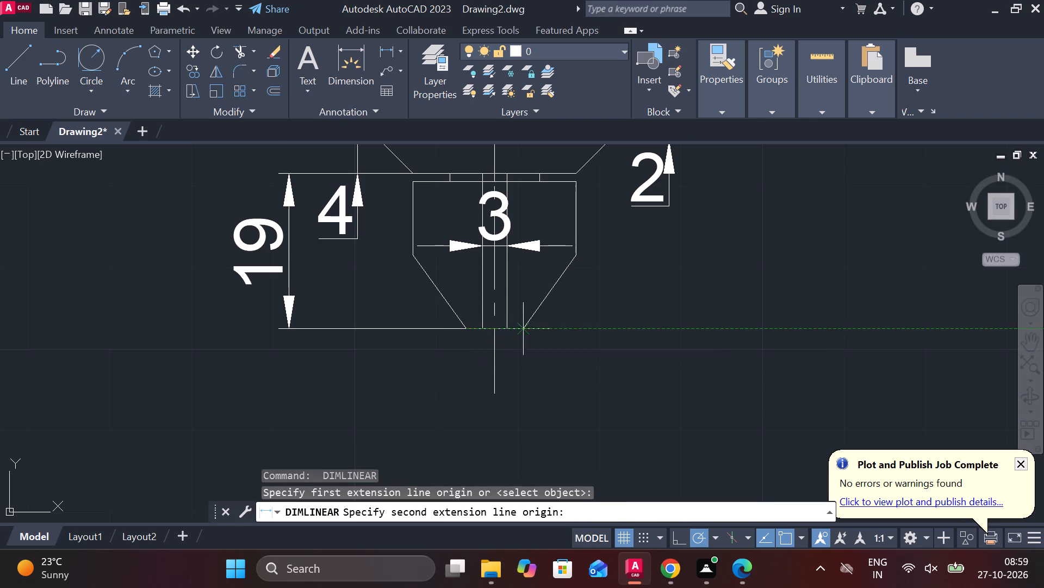
pyautogui.click(529, 327)
pyautogui.moveTo(501, 383); pyautogui.dragTo(508, 336, button='middle')
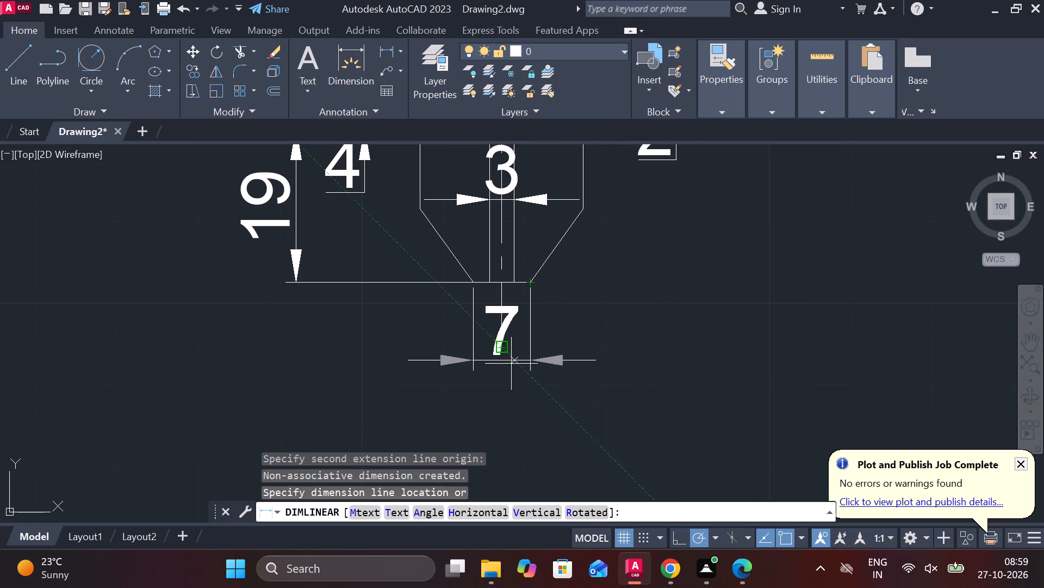
pyautogui.click(511, 364)
# Add a horizontal linear dimension across the bottom block's full width, placed below the lower edge's dimension.
pyautogui.press('space')
pyautogui.click(417, 213)
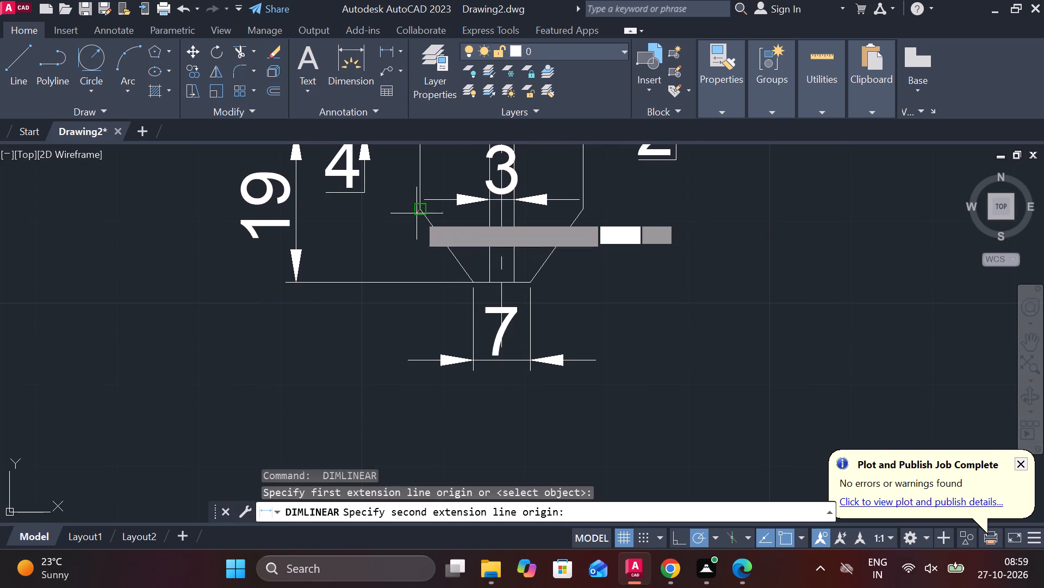
pyautogui.click(585, 209)
pyautogui.moveTo(565, 316); pyautogui.dragTo(573, 232, button='middle')
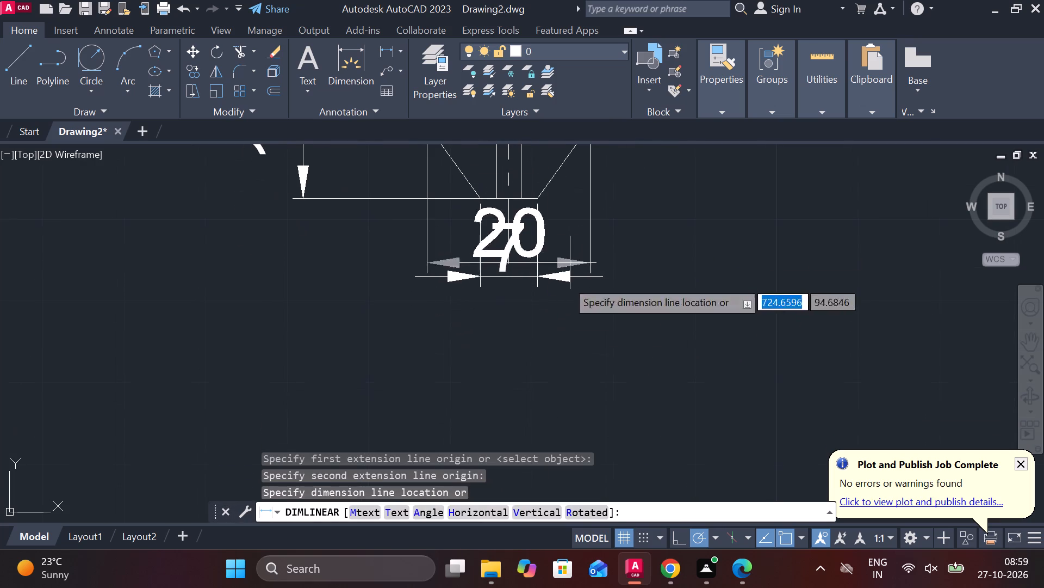
pyautogui.click(561, 355)
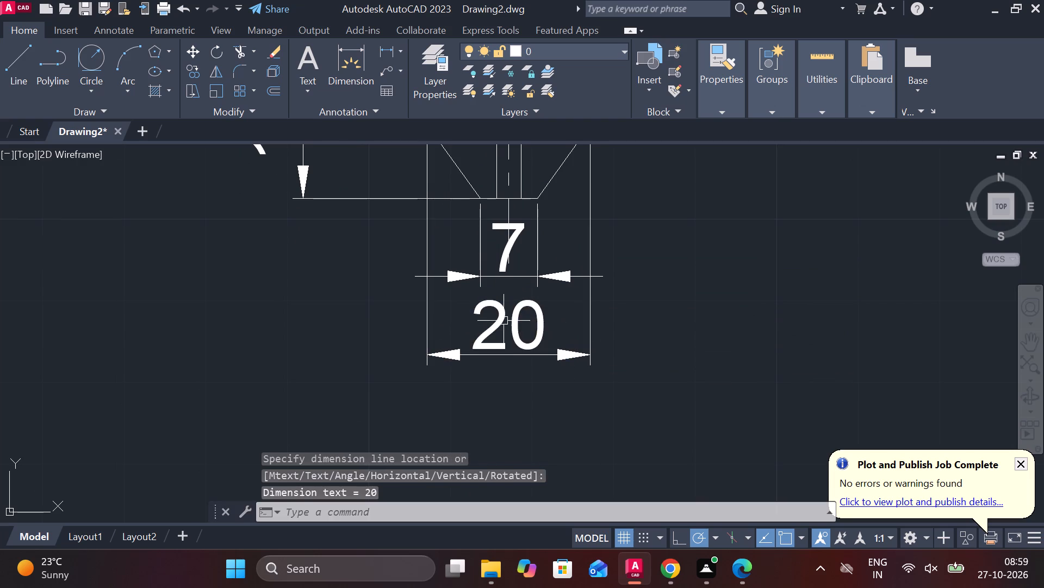
# Insert a diameter symbol before the block's full width dimension text so it reads Ø20.
pyautogui.doubleClick(504, 321)
pyautogui.click(701, 97)
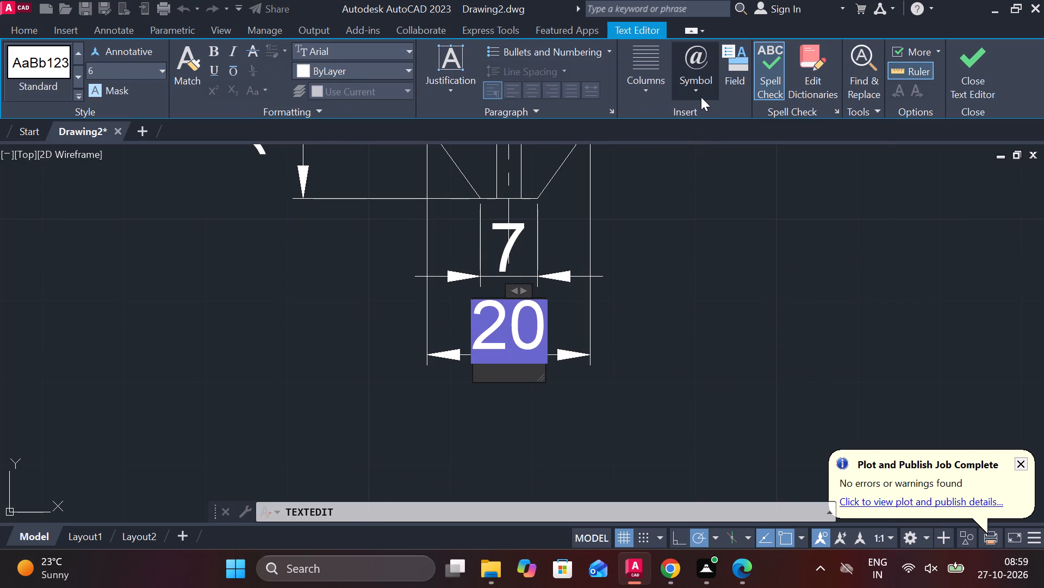
pyautogui.doubleClick(729, 150)
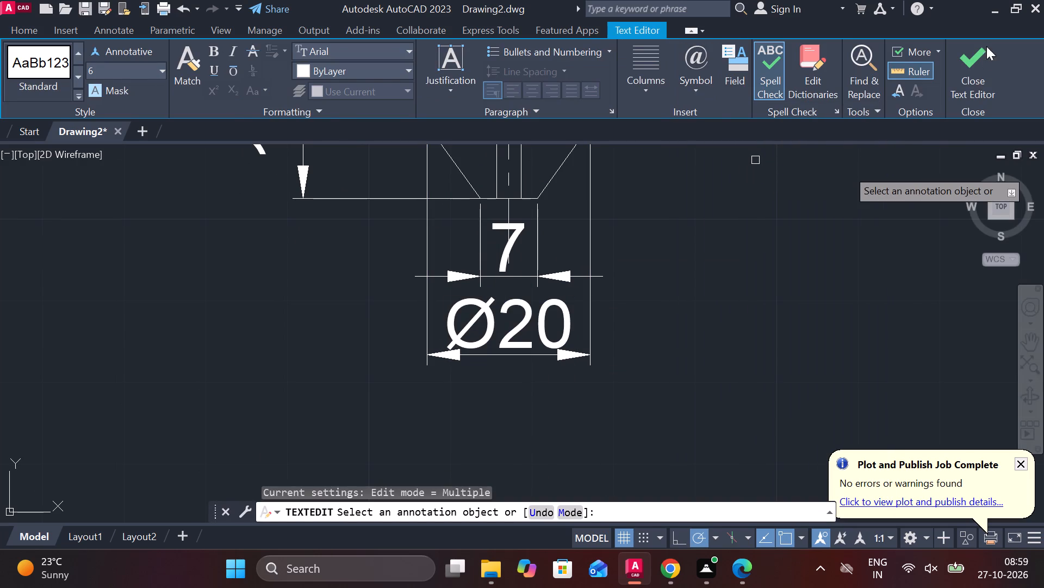
# Move the Ø20 width dimension farther down below the bottom block.
pyautogui.press('Escape')
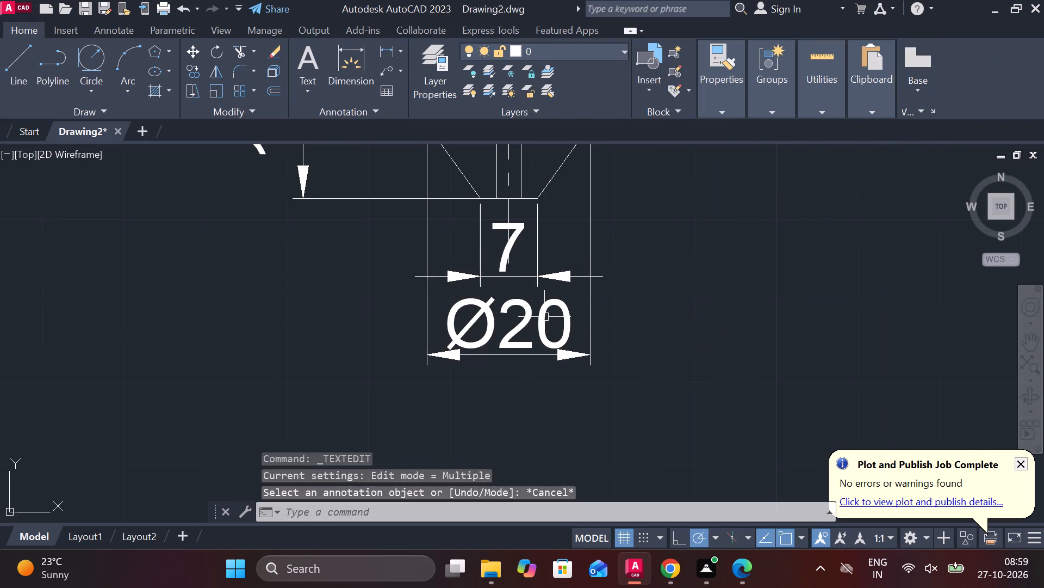
pyautogui.click(544, 317)
pyautogui.click(508, 324)
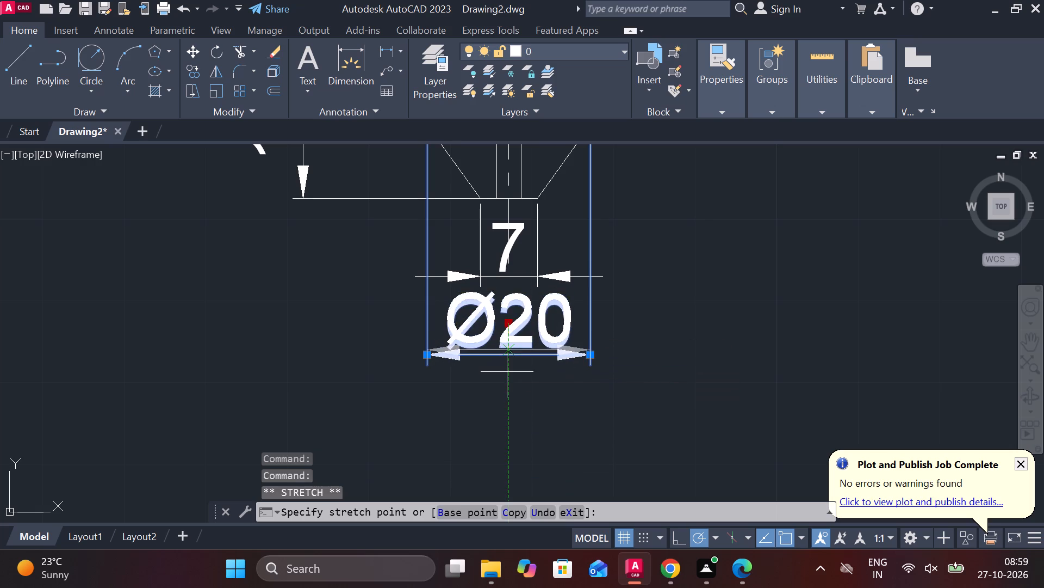
pyautogui.click(507, 387)
pyautogui.press('Escape')
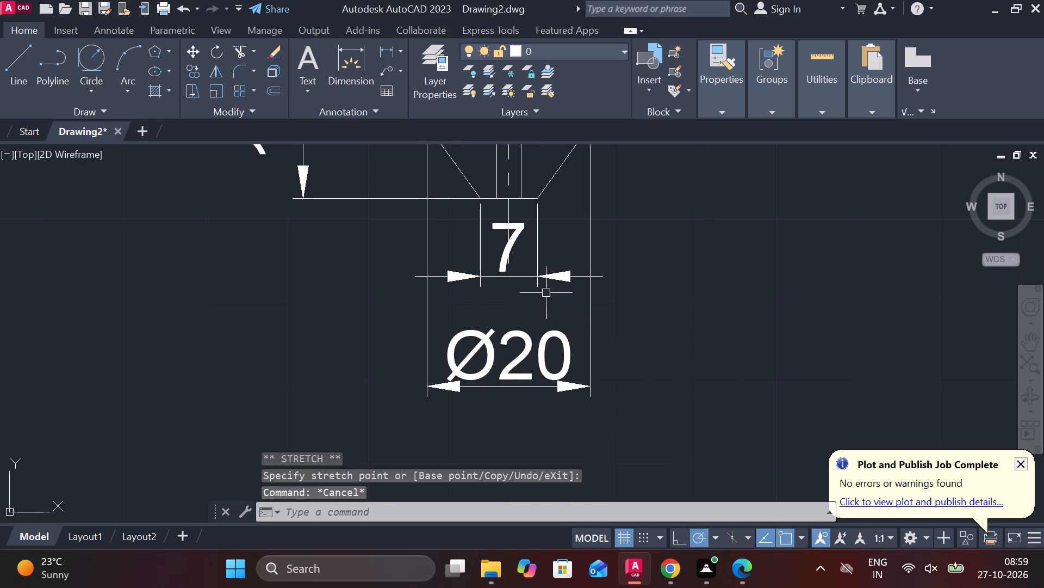
# Move the lower flat edge's 7 dimension farther below the block, keeping it above the Ø20 dimension.
pyautogui.click(529, 277)
pyautogui.click(509, 246)
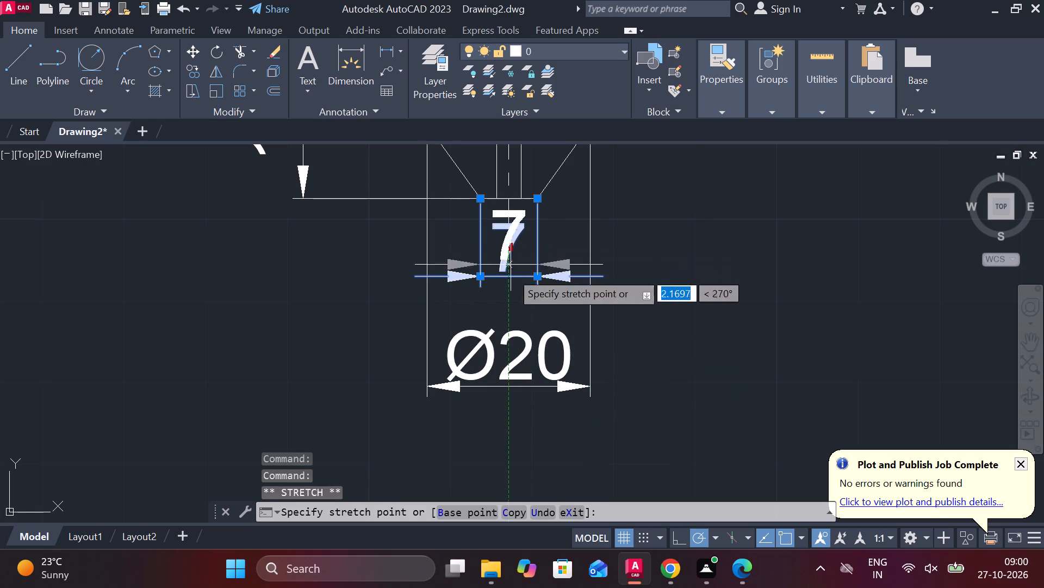
pyautogui.click(510, 291)
pyautogui.press('Escape')
pyautogui.scroll(-2, 638, 255)
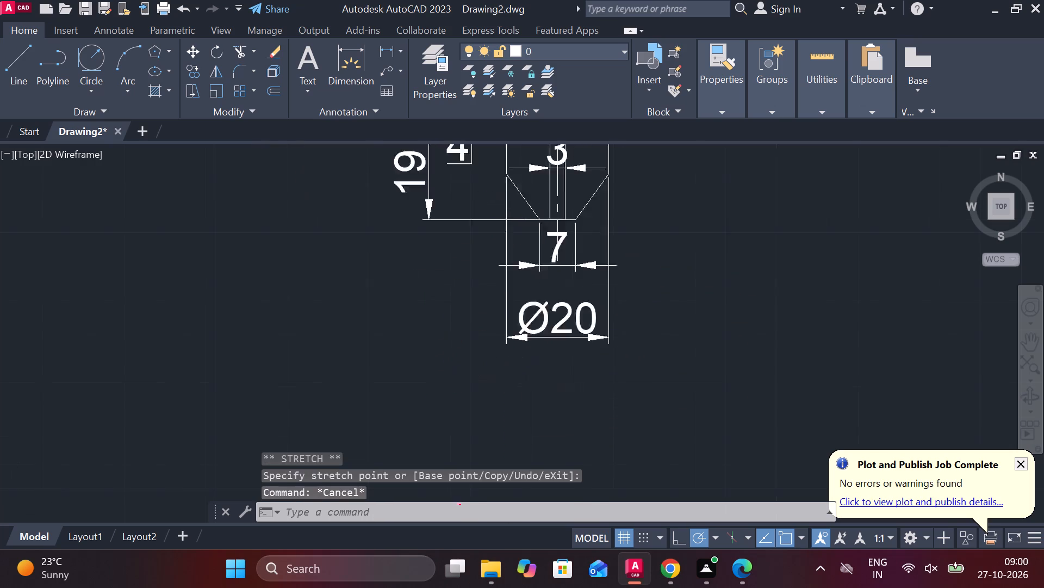
pyautogui.scroll(3, 588, 272)
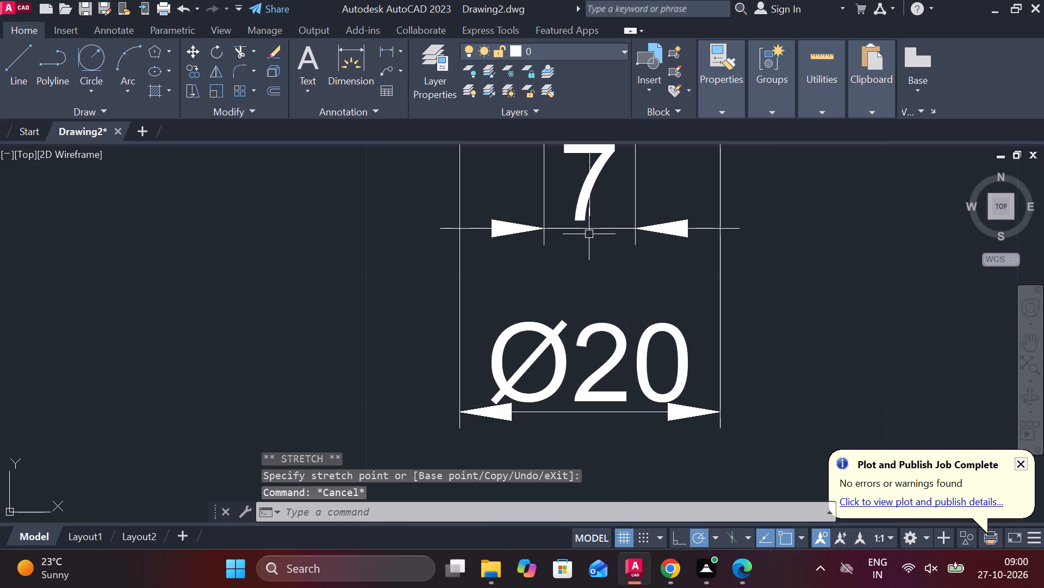
pyautogui.click(589, 234)
pyautogui.click(589, 219)
pyautogui.click(583, 213)
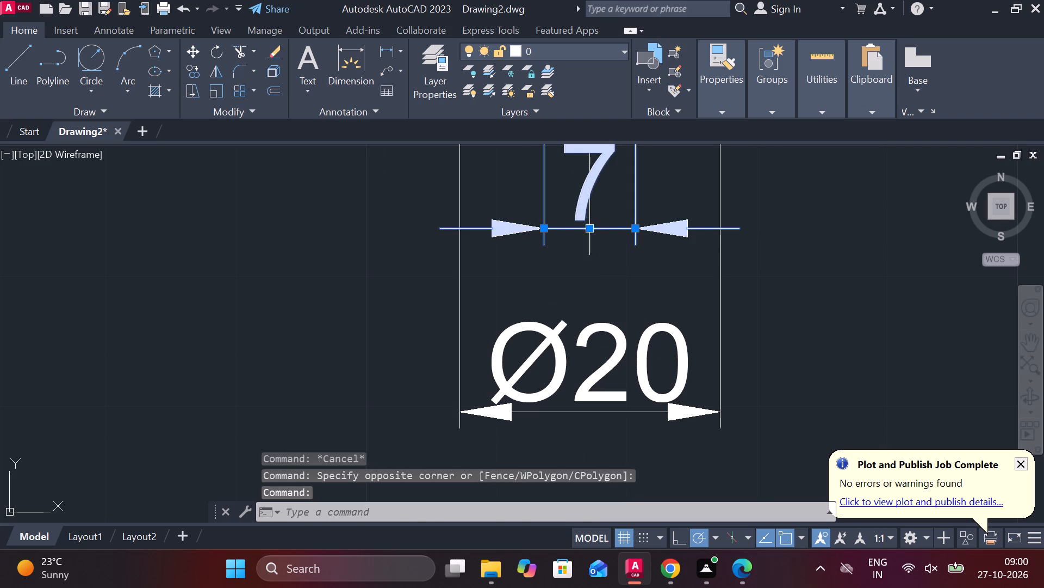
pyautogui.click(587, 230)
pyautogui.click(590, 272)
pyautogui.press('Escape')
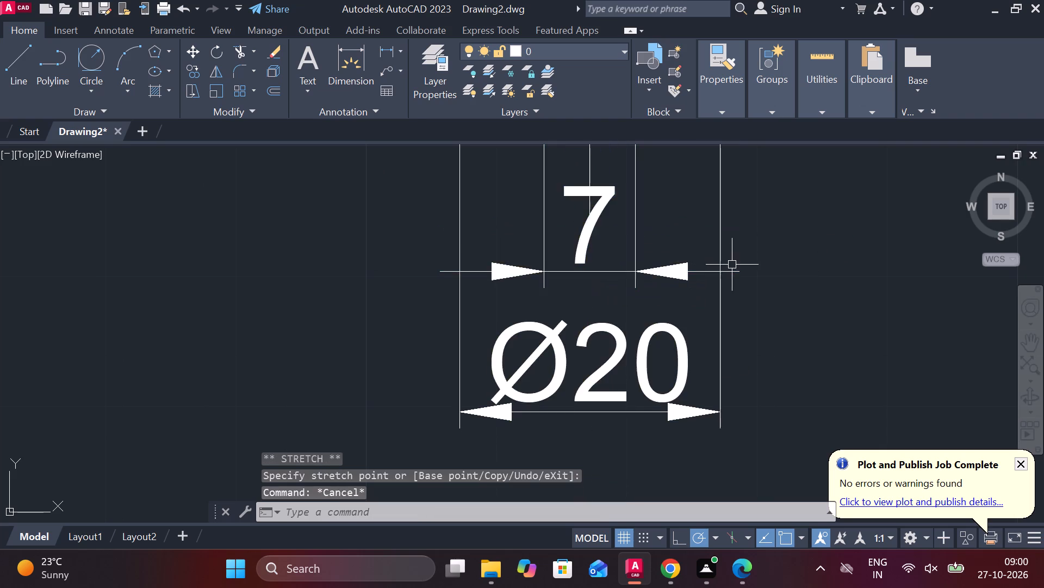
# Add a horizontal linear dimension across the flange's full width, placed above the flange.
pyautogui.scroll(-2, 732, 265)
pyautogui.moveTo(743, 250); pyautogui.dragTo(532, 367, button='middle')
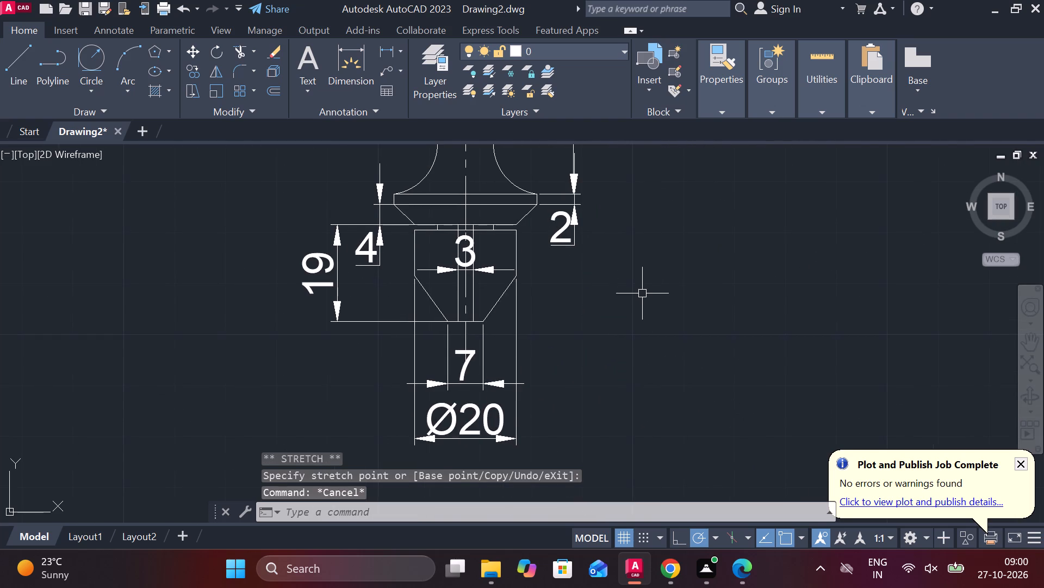
pyautogui.moveTo(613, 307); pyautogui.dragTo(577, 336, button='middle')
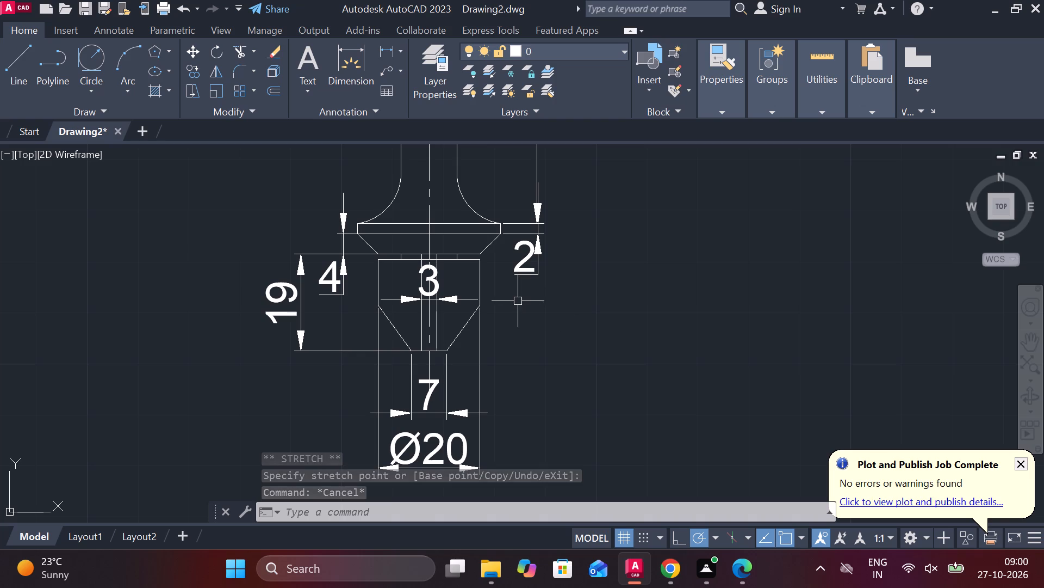
pyautogui.moveTo(471, 248); pyautogui.dragTo(487, 359, button='middle')
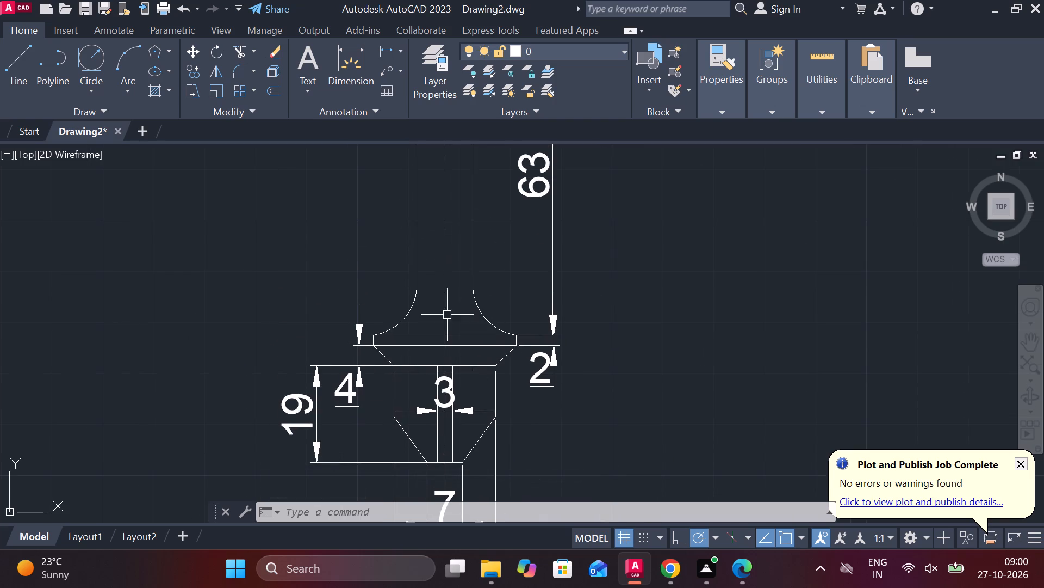
pyautogui.click(391, 52)
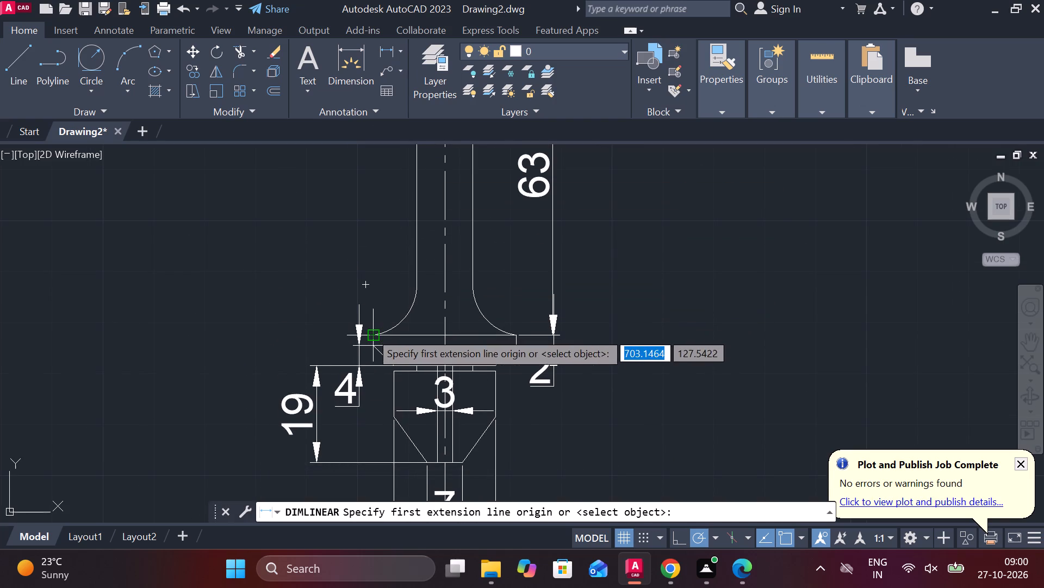
pyautogui.click(369, 332)
pyautogui.click(515, 334)
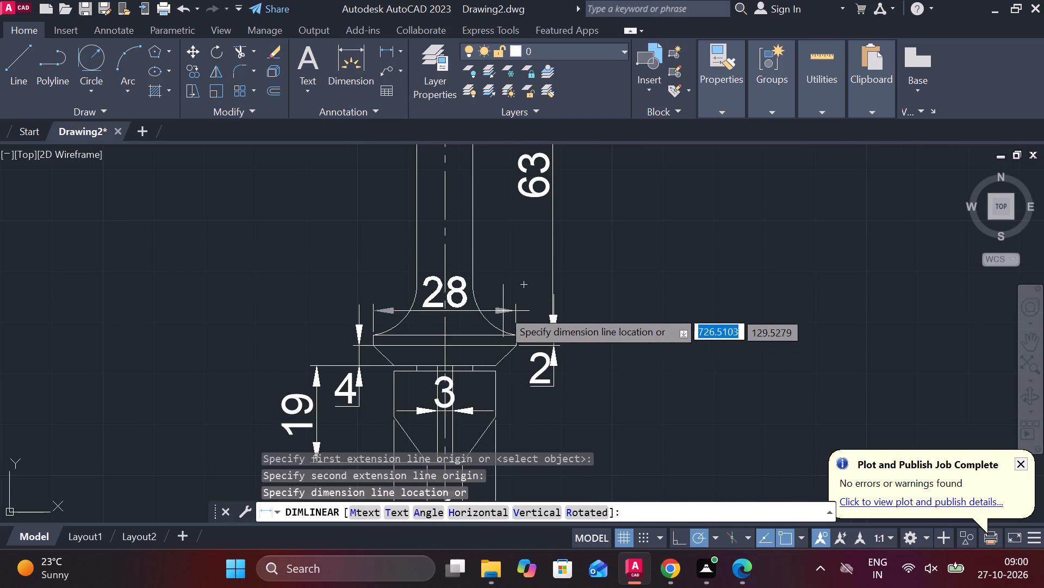
pyautogui.click(473, 280)
# Insert a diameter symbol before the flange width dimension text so it reads Ø28.
pyautogui.doubleClick(447, 265)
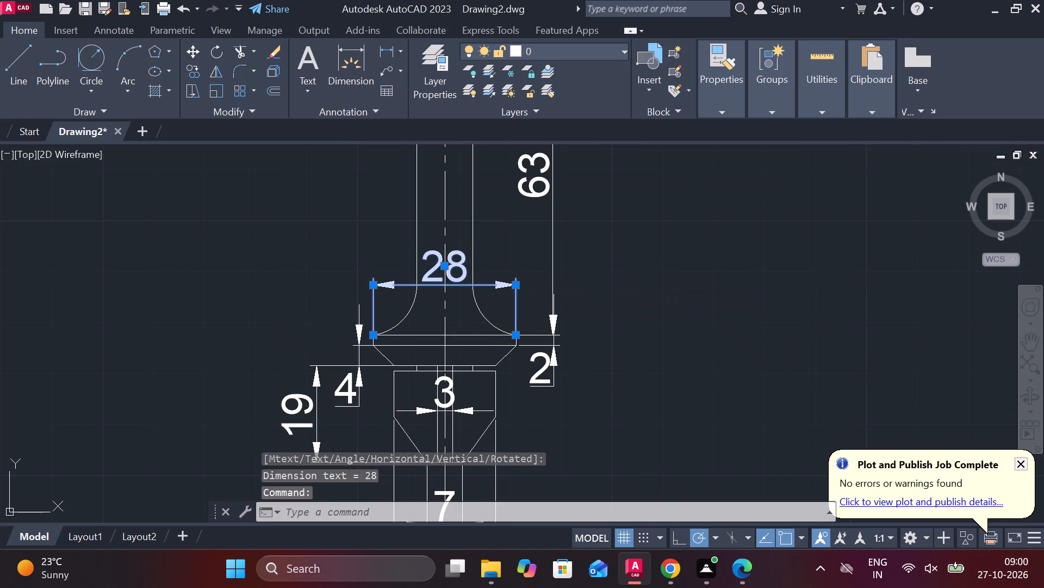
pyautogui.click(692, 91)
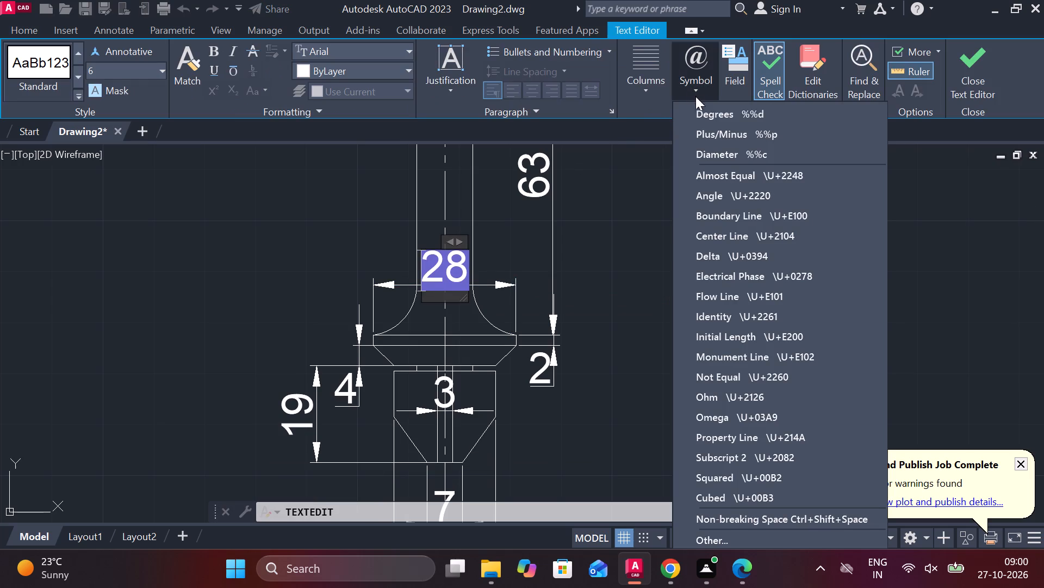
pyautogui.click(719, 156)
pyautogui.click(996, 82)
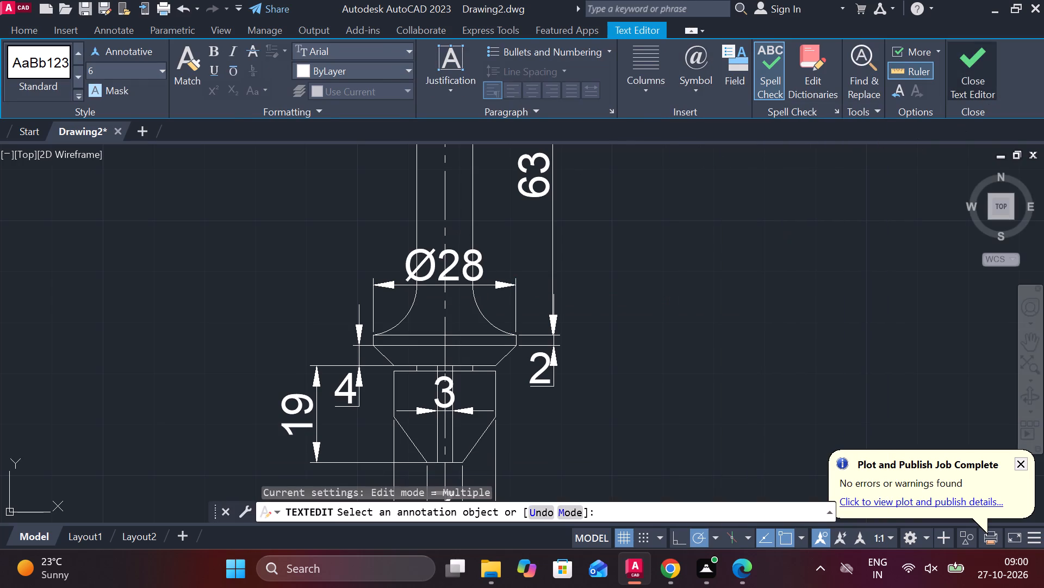
pyautogui.press('Escape')
# Move the Ø28 dimension's text outside its extension lines, to the left of the stem above the flange.
pyautogui.click(470, 283)
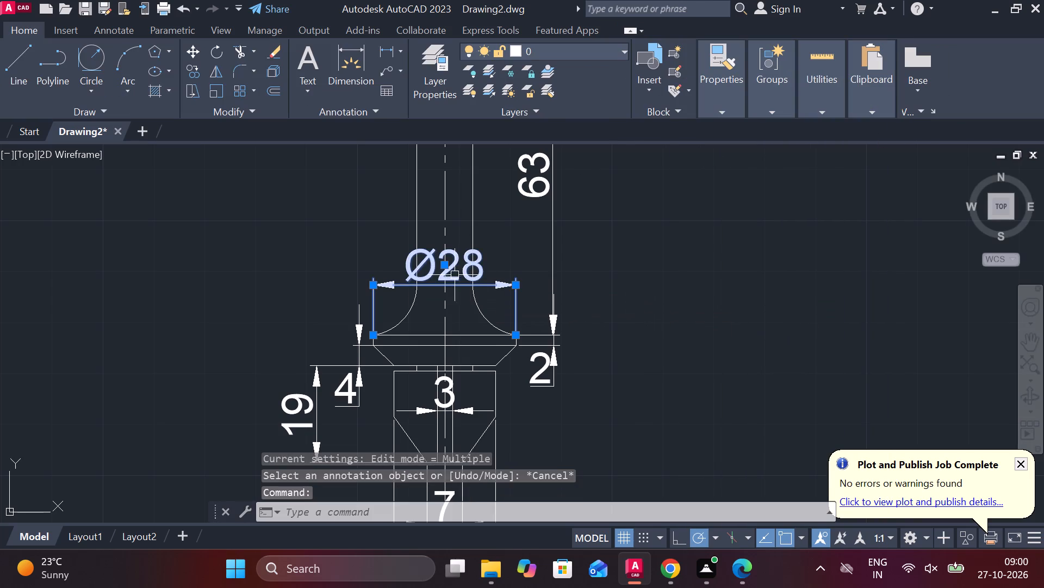
pyautogui.click(444, 261)
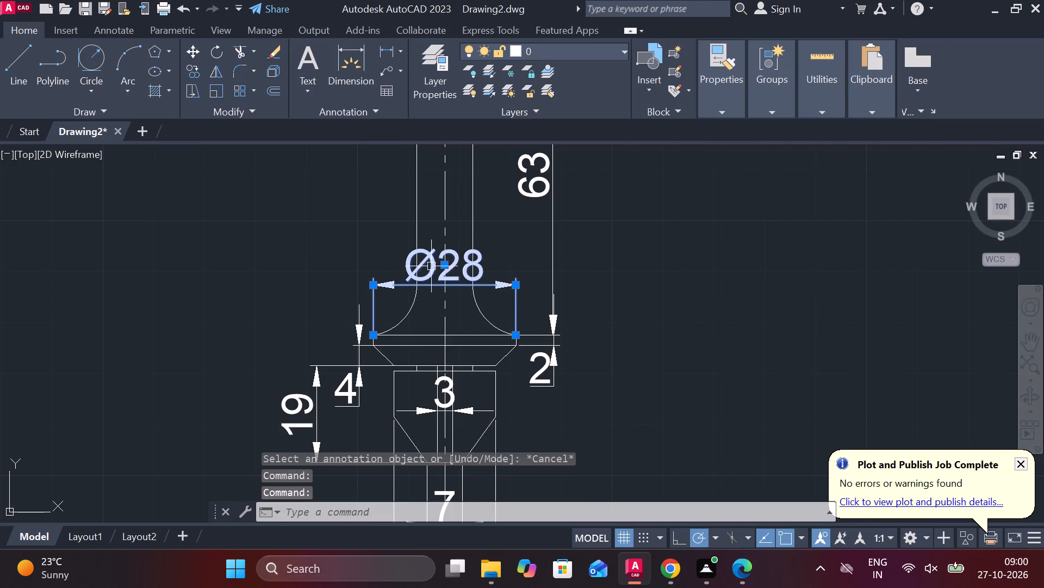
pyautogui.click(446, 268)
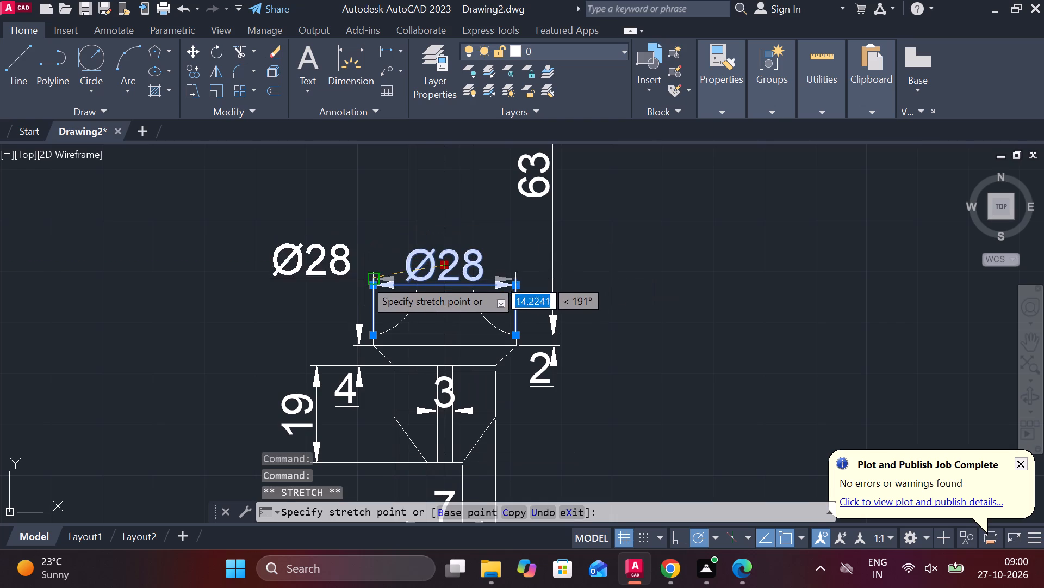
pyautogui.click(365, 279)
pyautogui.press('Escape')
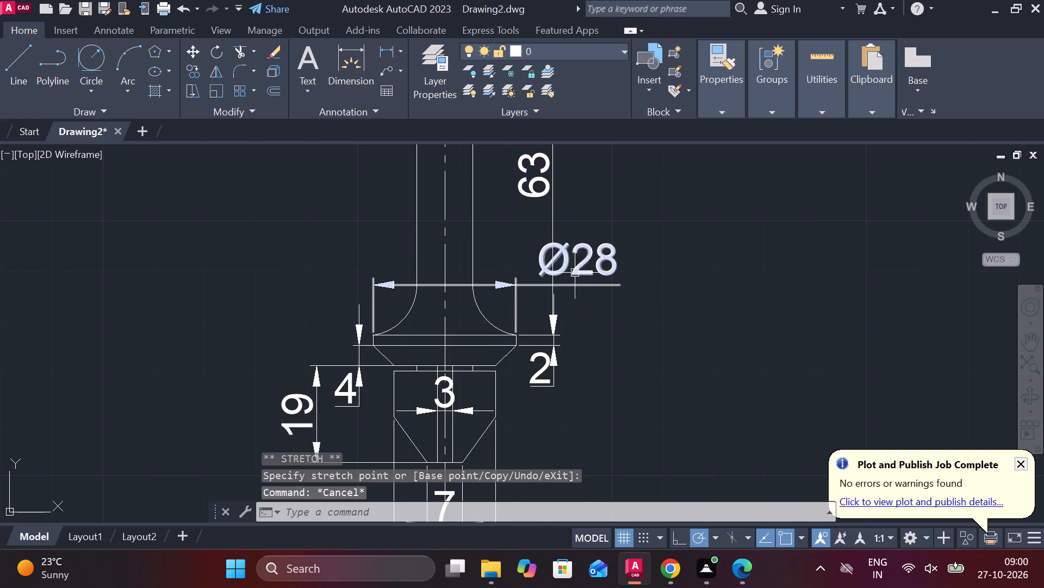
pyautogui.click(580, 265)
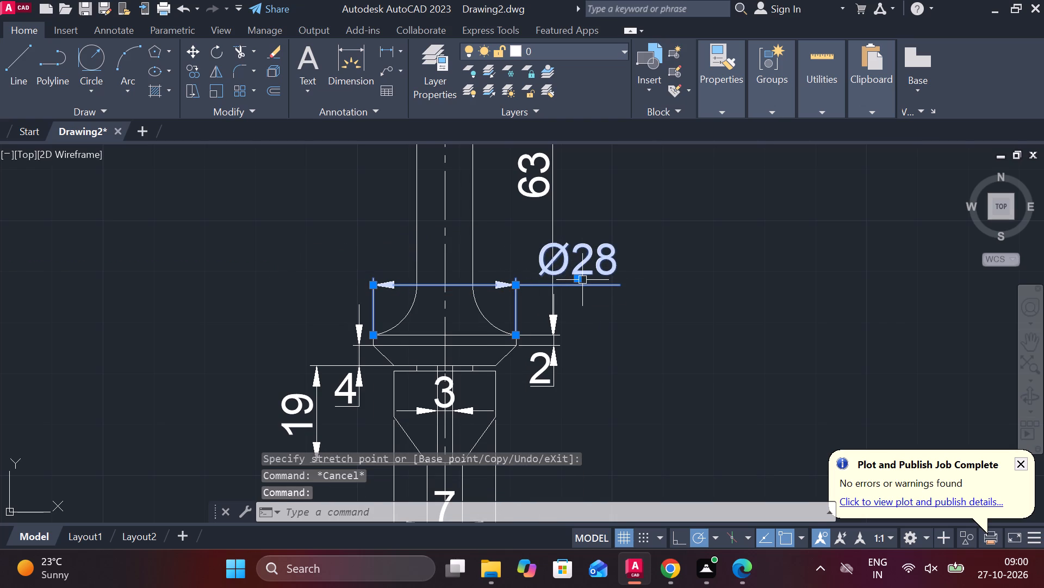
pyautogui.click(580, 276)
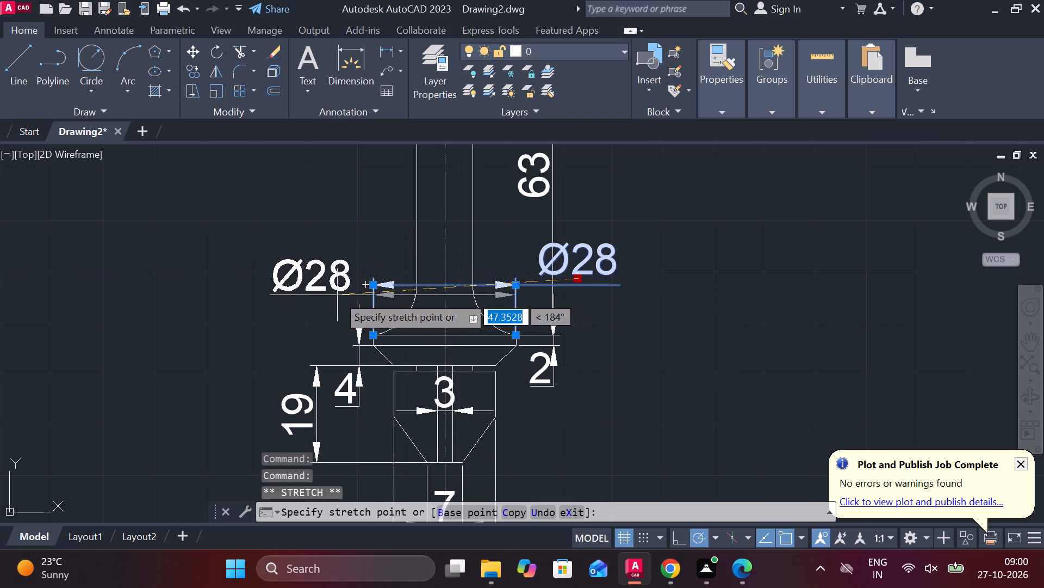
pyautogui.click(337, 295)
pyautogui.press('Escape')
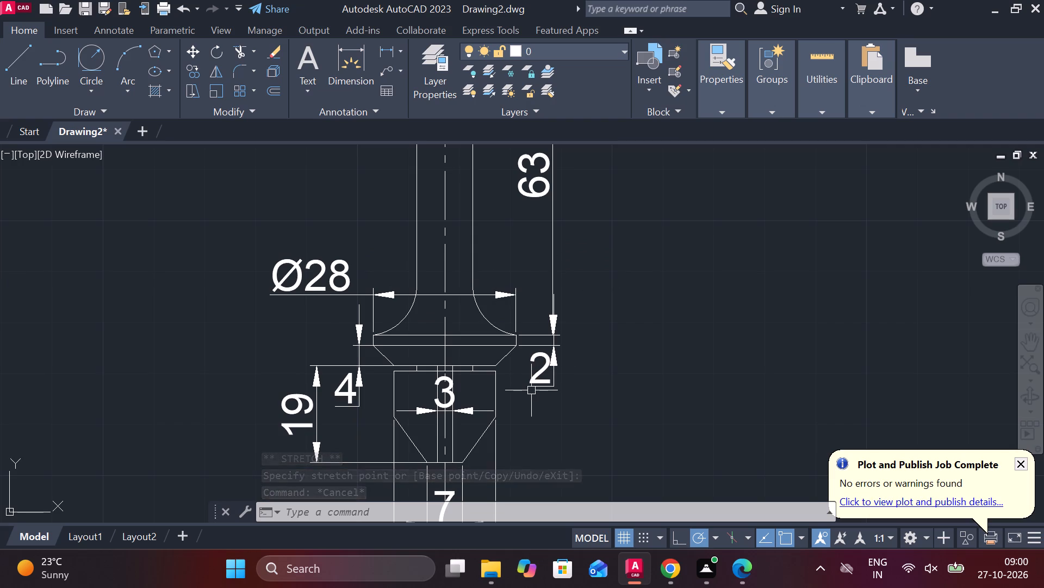
# Trim the two inner vertical line segments crossing the narrow neck between the flange and the bottom block.
pyautogui.scroll(2, 440, 385)
pyautogui.write('TR')
pyautogui.press('space')
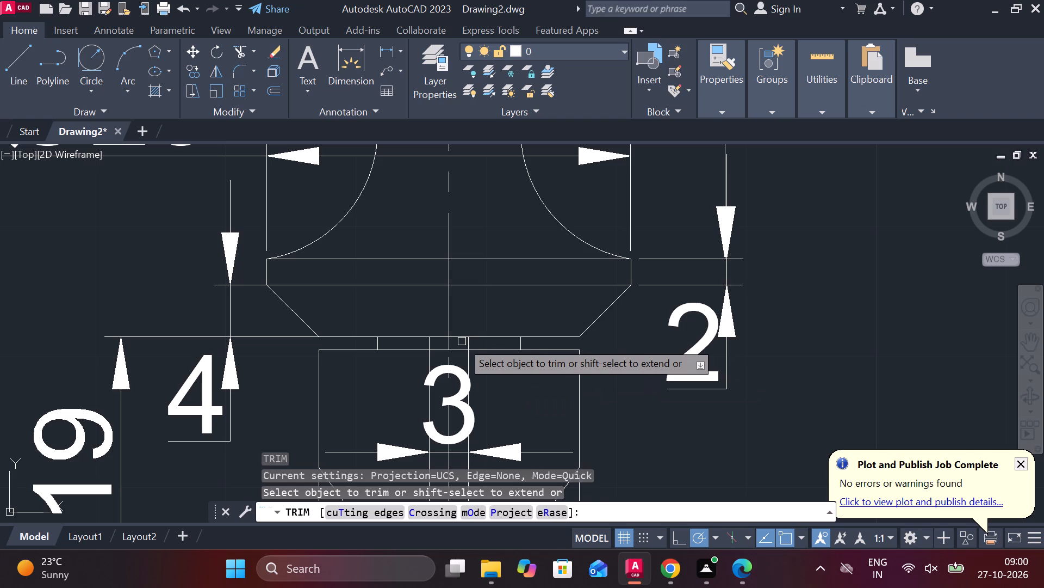
pyautogui.click(468, 342)
pyautogui.click(432, 342)
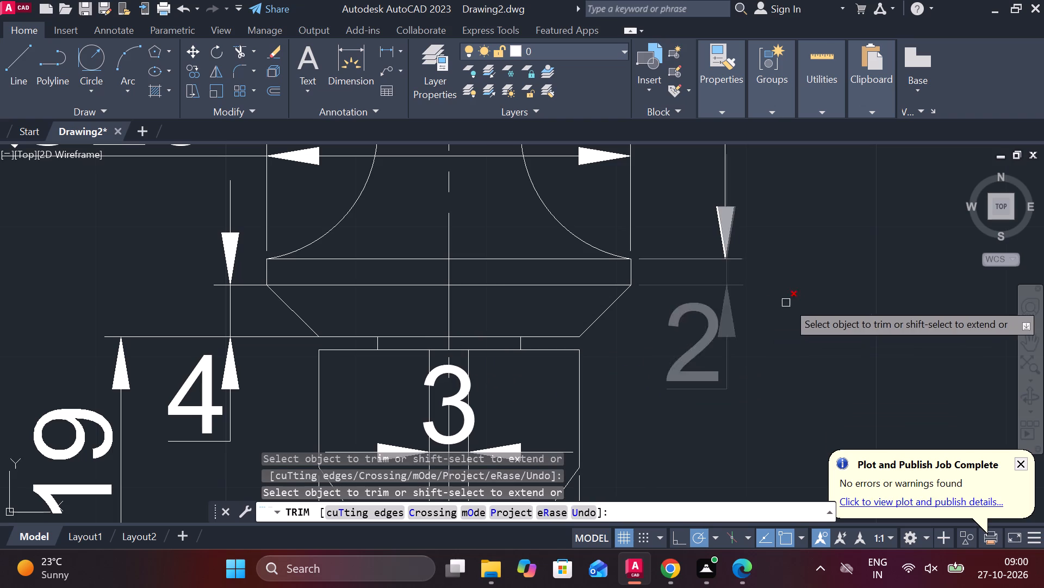
pyautogui.scroll(-1, 784, 301)
pyautogui.press('Escape')
# Move the inner width dimension's text (3) outside the bottom block, to its right below the 2 dimension.
pyautogui.moveTo(667, 391); pyautogui.dragTo(667, 328, button='middle')
pyautogui.click(572, 332)
pyautogui.click(578, 336)
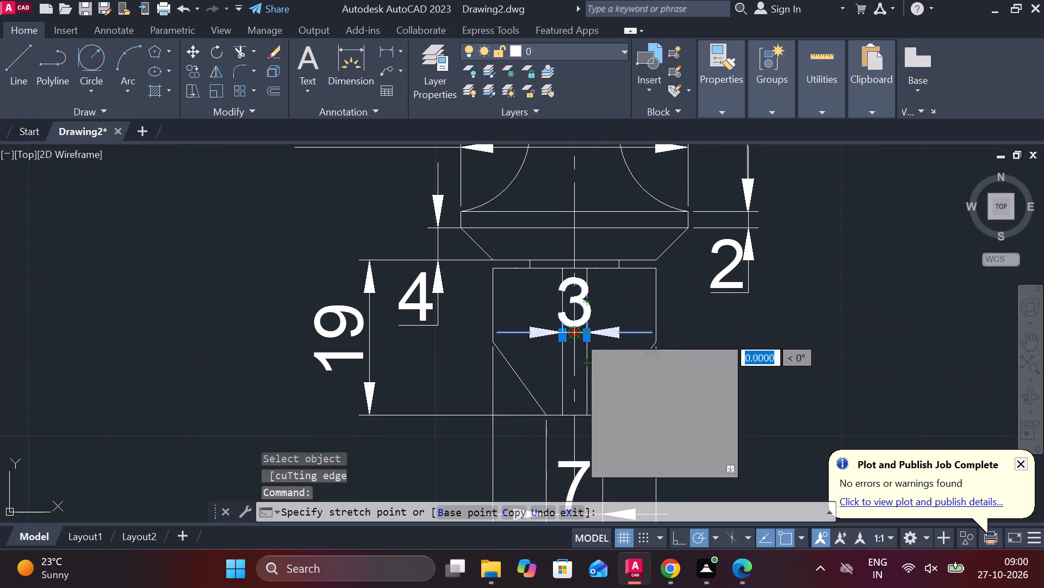
pyautogui.click(727, 369)
pyautogui.press('Escape')
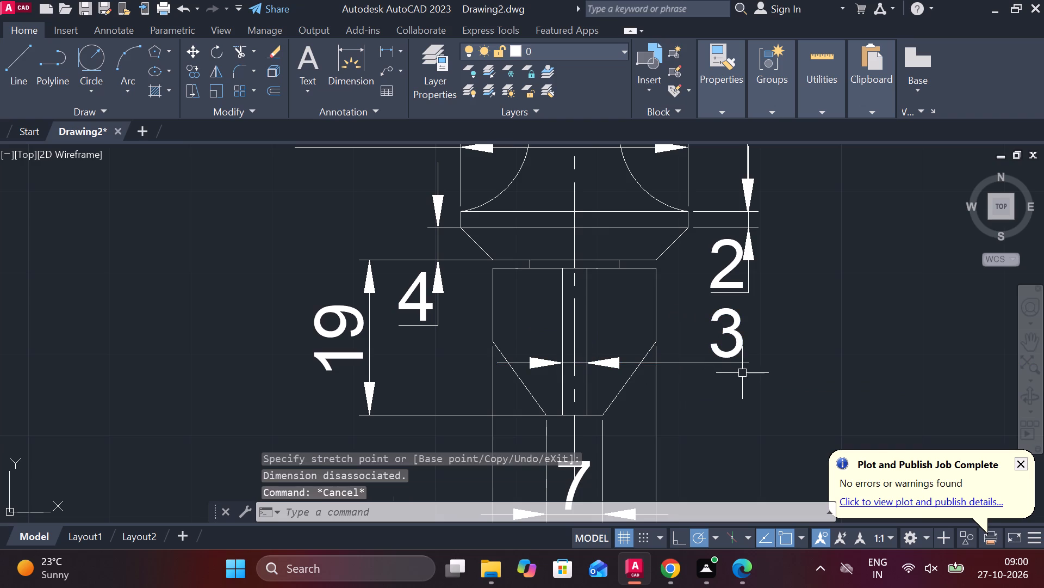
# Add a horizontal linear dimension across the long cylindrical stem's width, near its mid-height.
pyautogui.scroll(-2, 803, 349)
pyautogui.moveTo(829, 296); pyautogui.dragTo(754, 371, button='middle')
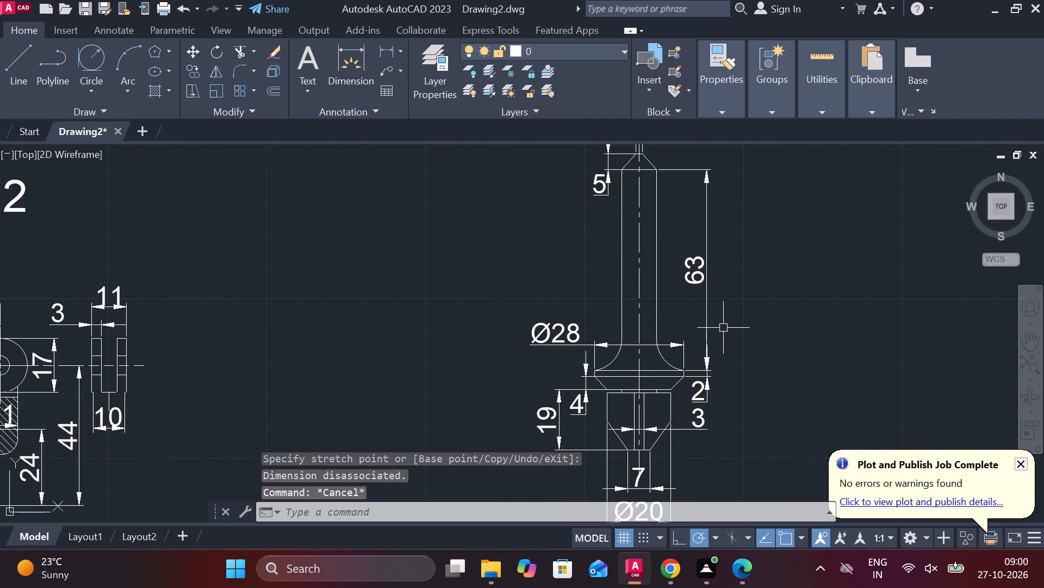
pyautogui.click(388, 51)
pyautogui.click(660, 252)
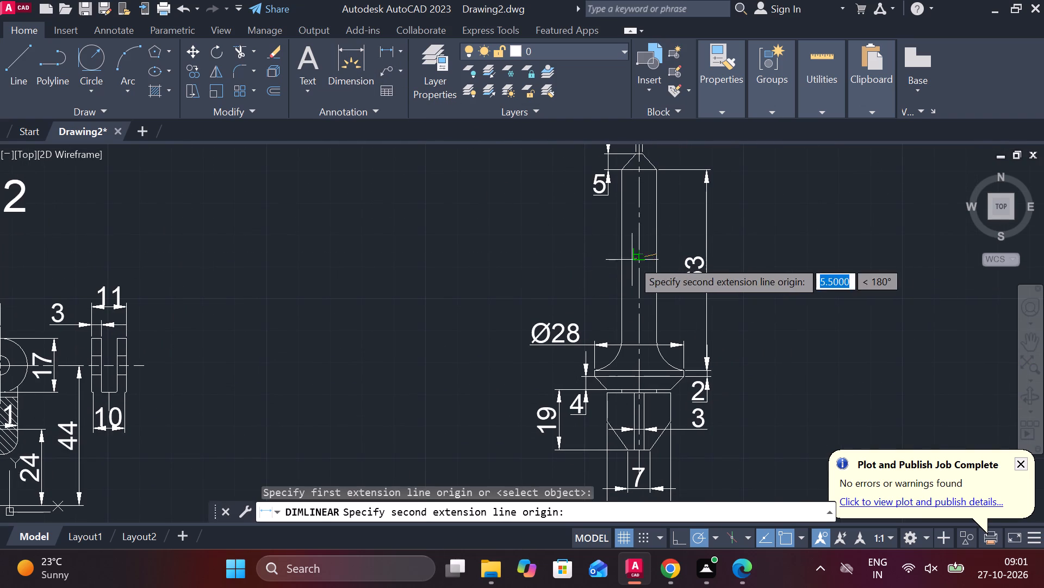
pyautogui.click(624, 260)
pyautogui.click(582, 262)
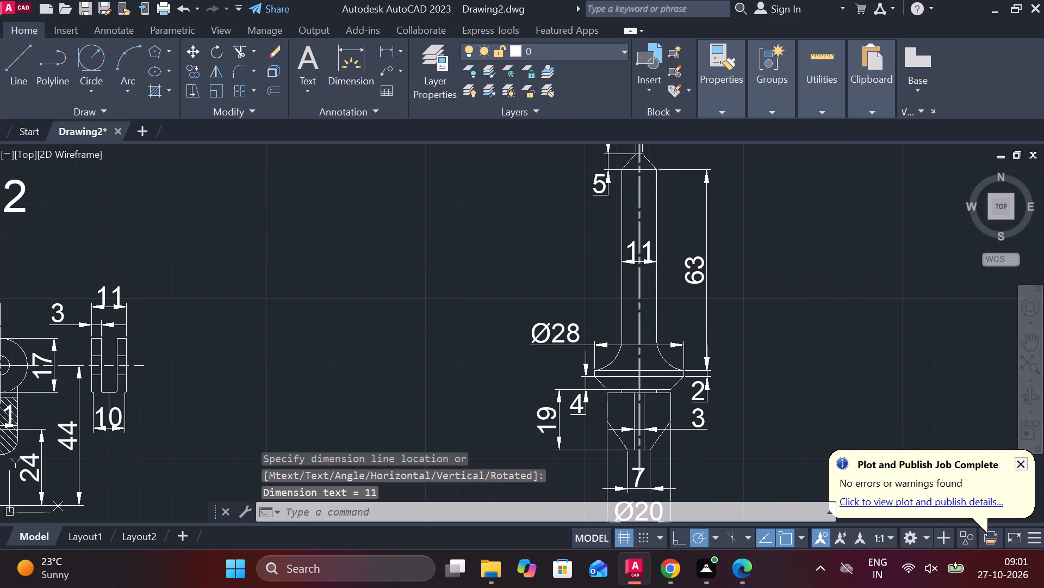
pyautogui.press('Escape')
# Move the stem width dimension's text outside the stem, to its left.
pyautogui.click(651, 249)
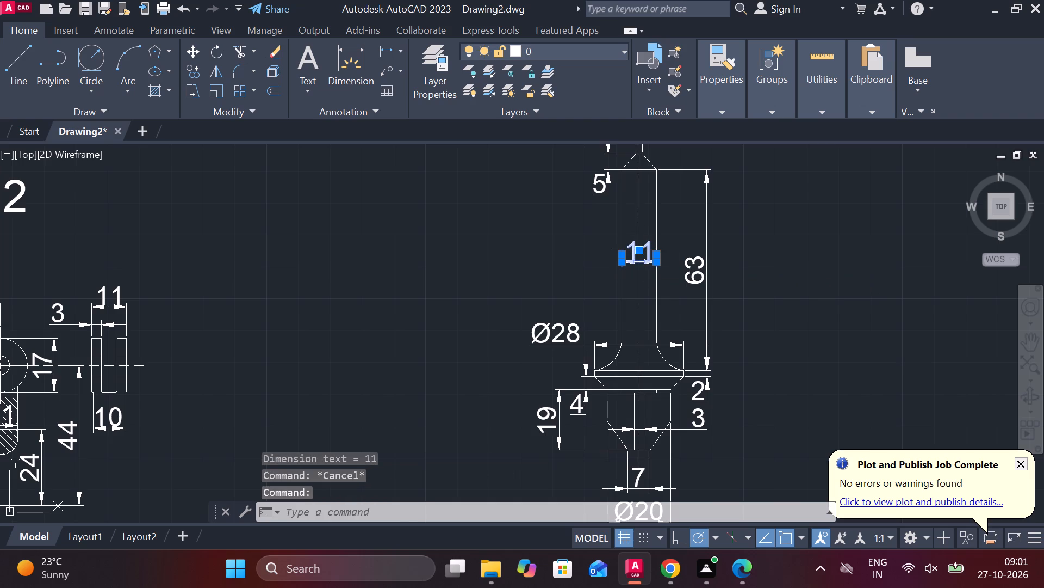
pyautogui.click(641, 248)
pyautogui.click(581, 256)
pyautogui.press('Escape')
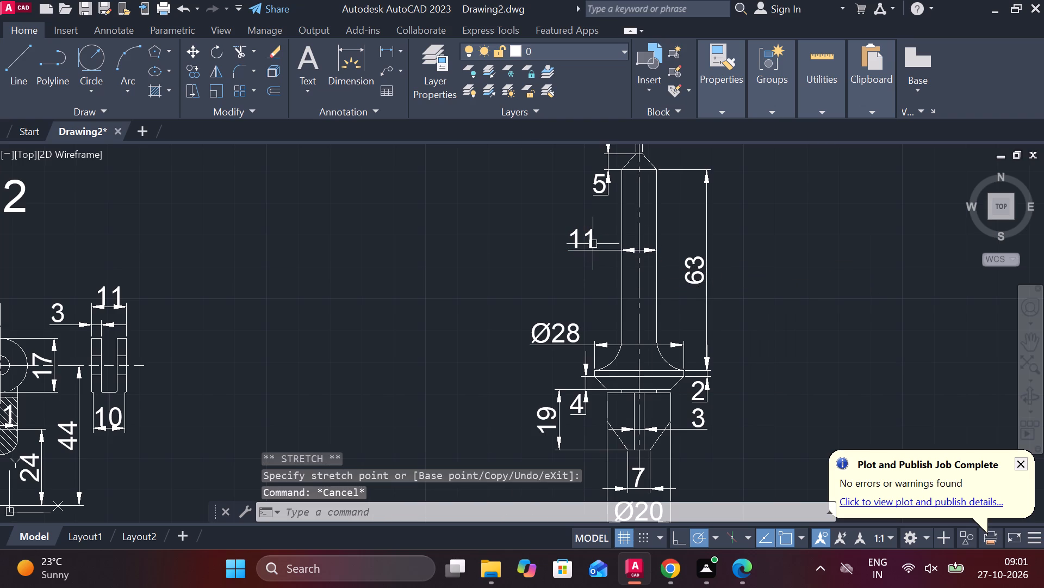
# Add a diameter symbol before the stem width dimension's value (11).
pyautogui.doubleClick(591, 243)
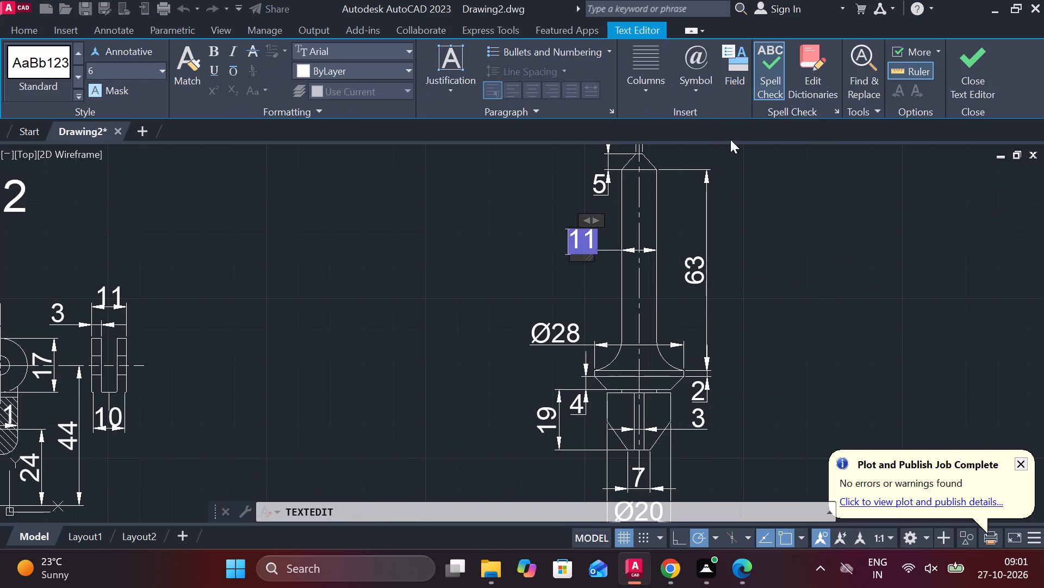
pyautogui.doubleClick(701, 100)
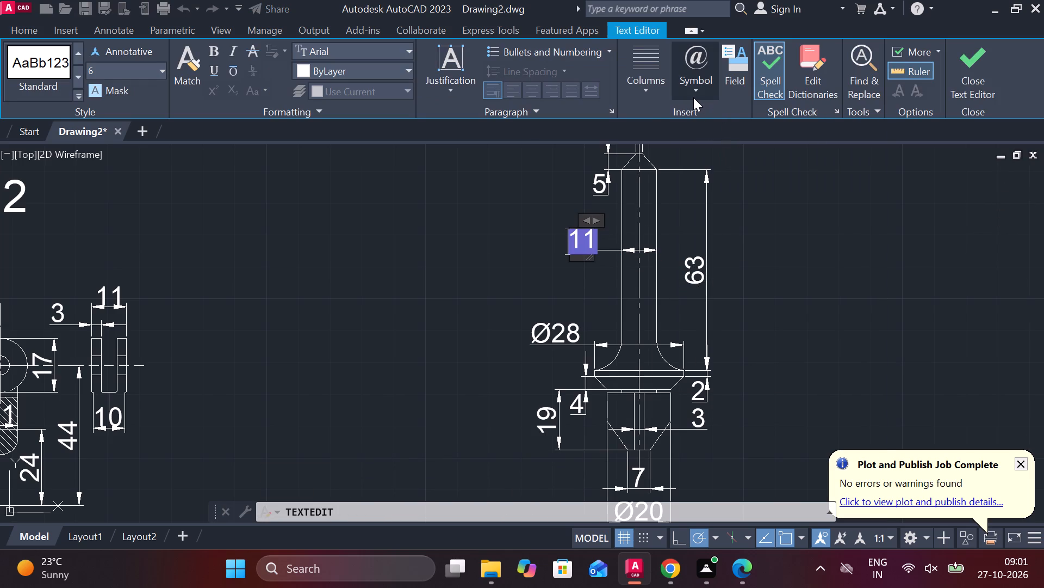
pyautogui.click(693, 97)
pyautogui.click(719, 162)
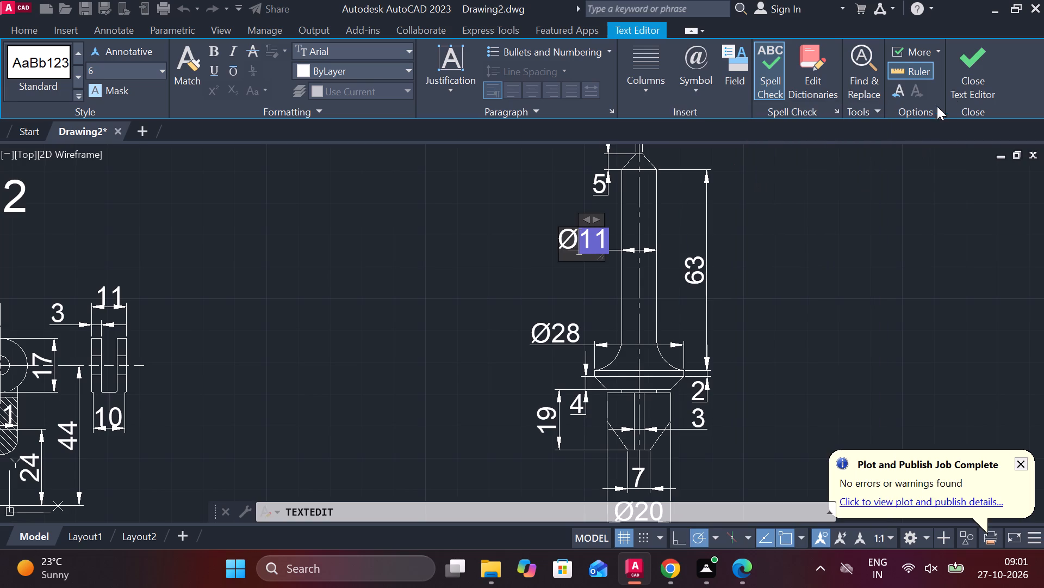
pyautogui.click(955, 85)
pyautogui.scroll(1, 616, 262)
pyautogui.press('Escape')
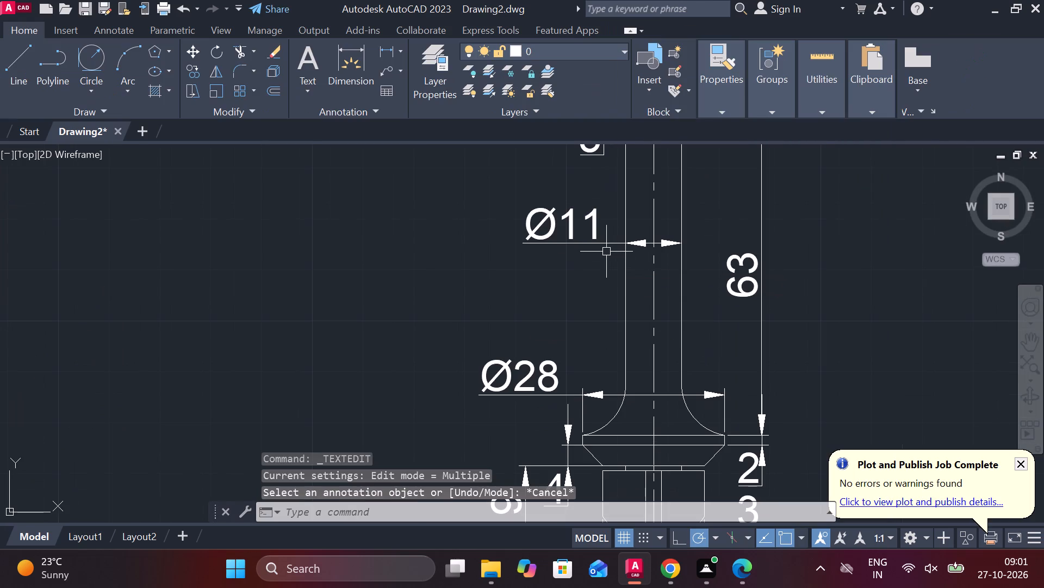
# Shift the Ø11 stem dimension slightly lower along the stem, keeping its text outside to the left.
pyautogui.click(605, 248)
pyautogui.press('Escape')
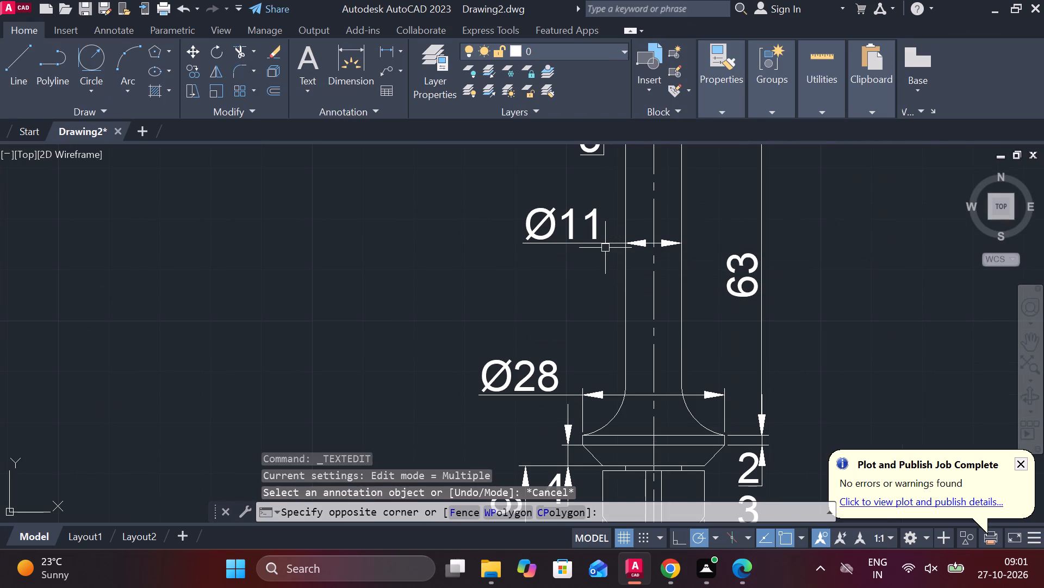
pyautogui.click(605, 247)
pyautogui.click(562, 242)
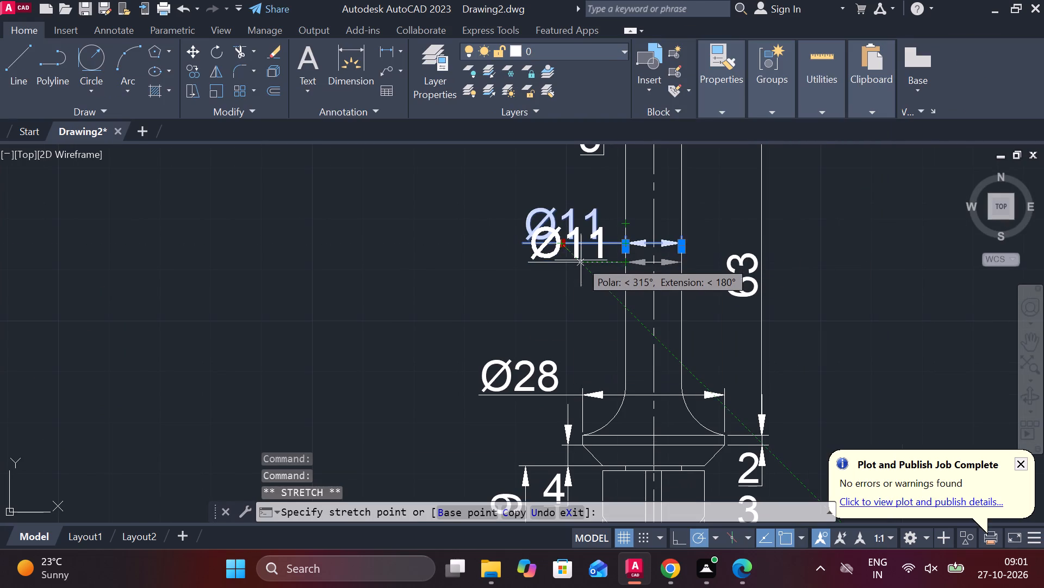
pyautogui.click(584, 261)
pyautogui.press('Escape')
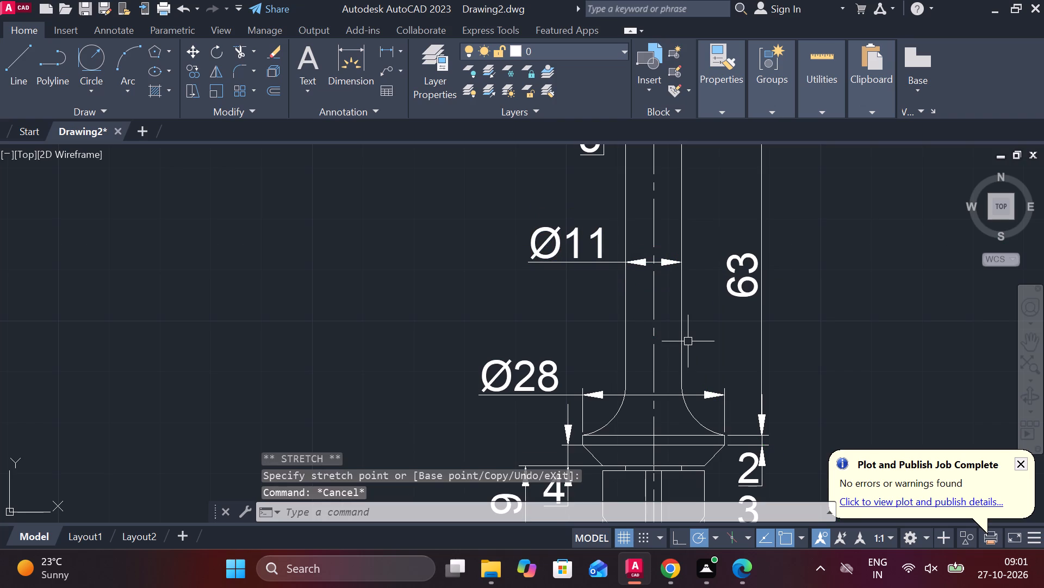
# Add a vertical linear dimension from the top of the cone to the bottom block's lower edge, placed outside the 63 dimension.
pyautogui.scroll(-2, 832, 308)
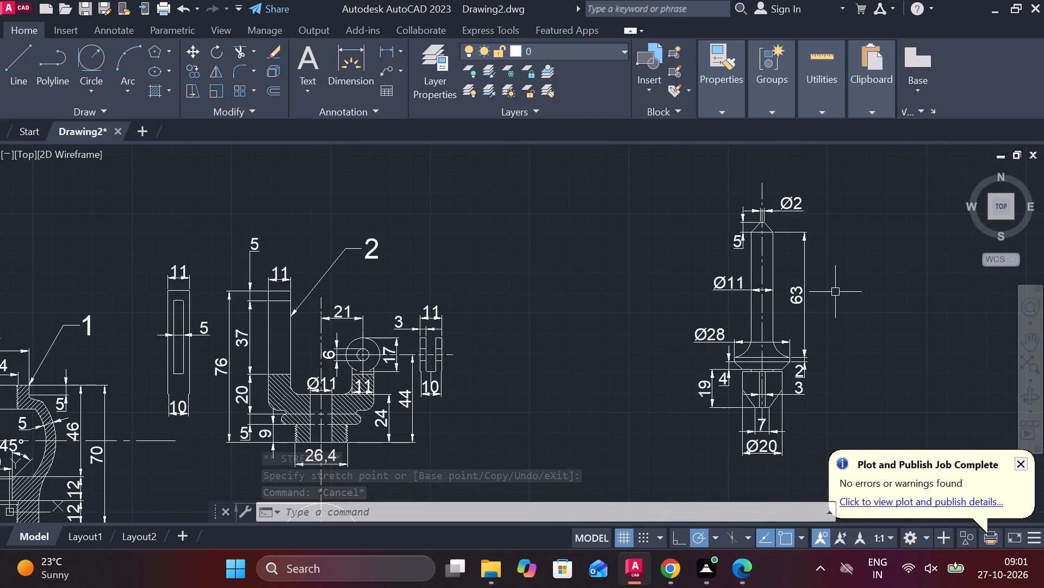
pyautogui.click(385, 42)
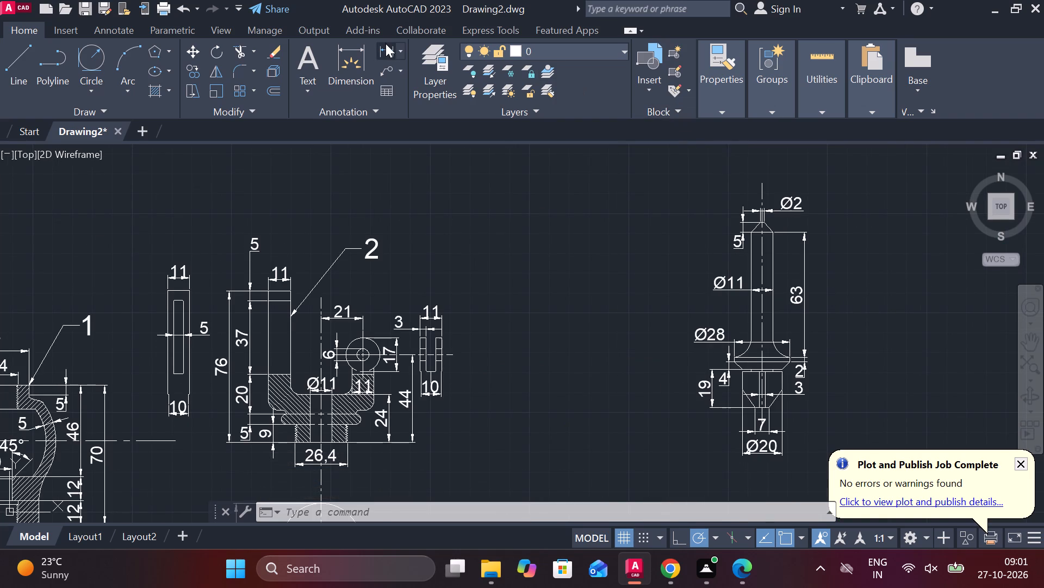
pyautogui.scroll(2, 880, 266)
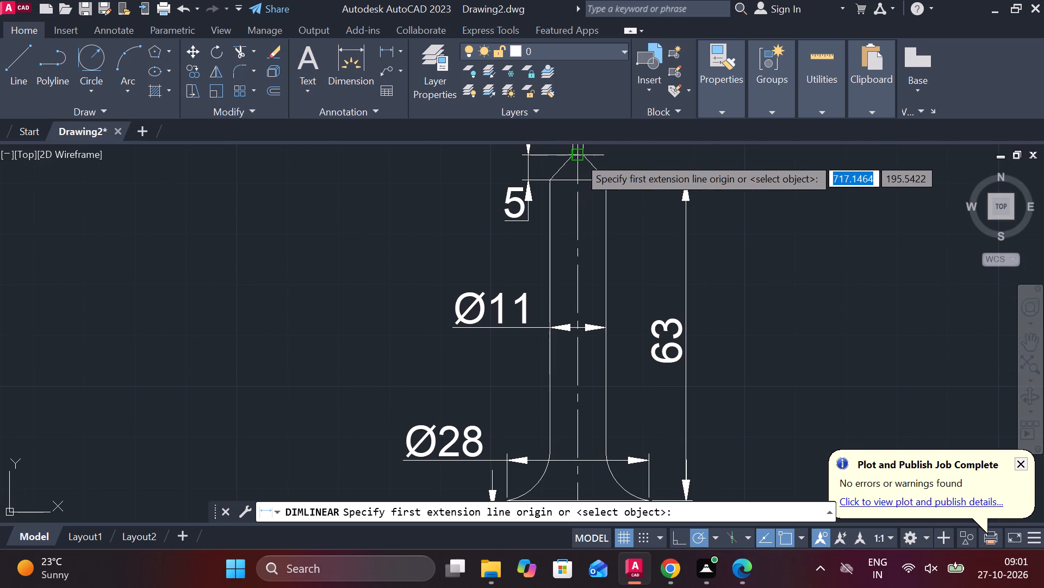
pyautogui.click(579, 157)
pyautogui.scroll(-2, 578, 280)
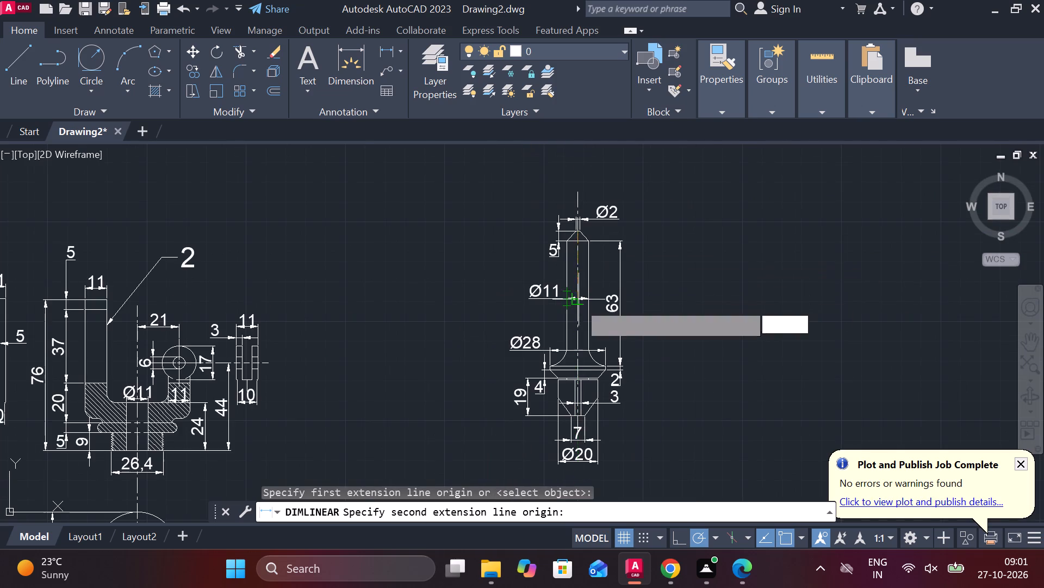
pyautogui.scroll(3, 591, 436)
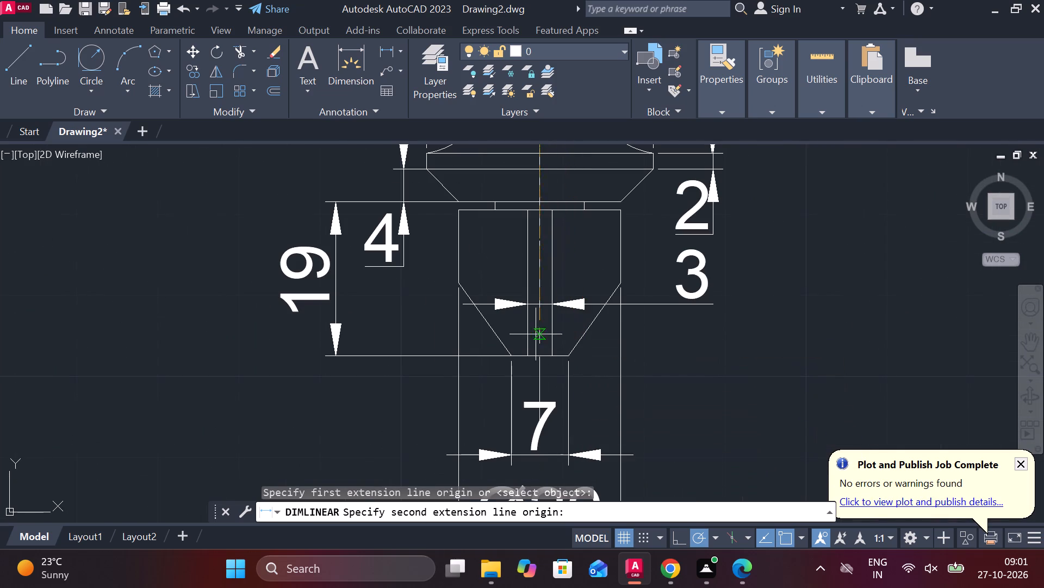
pyautogui.click(542, 356)
pyautogui.scroll(-2, 697, 295)
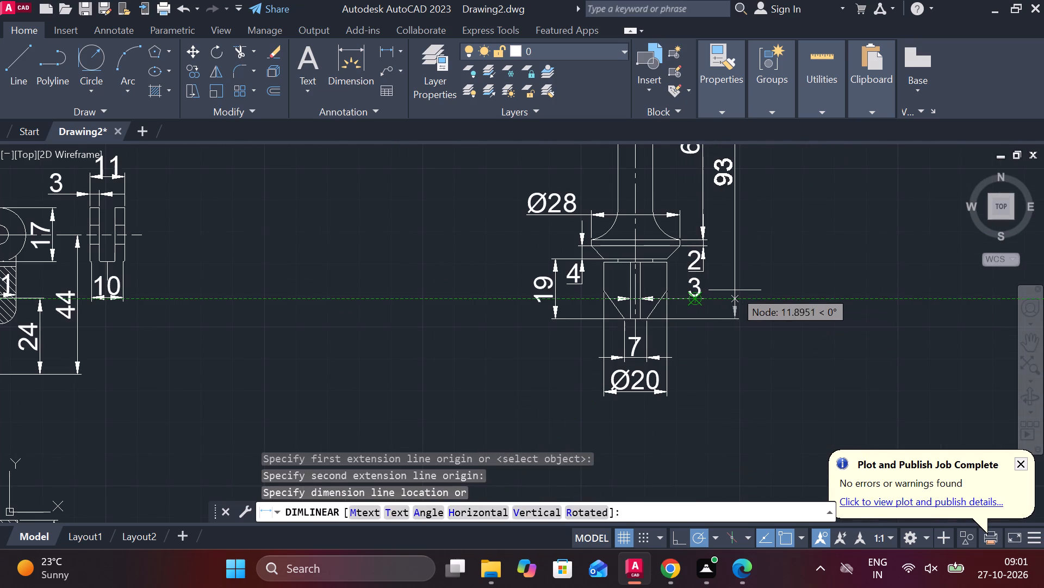
pyautogui.click(734, 287)
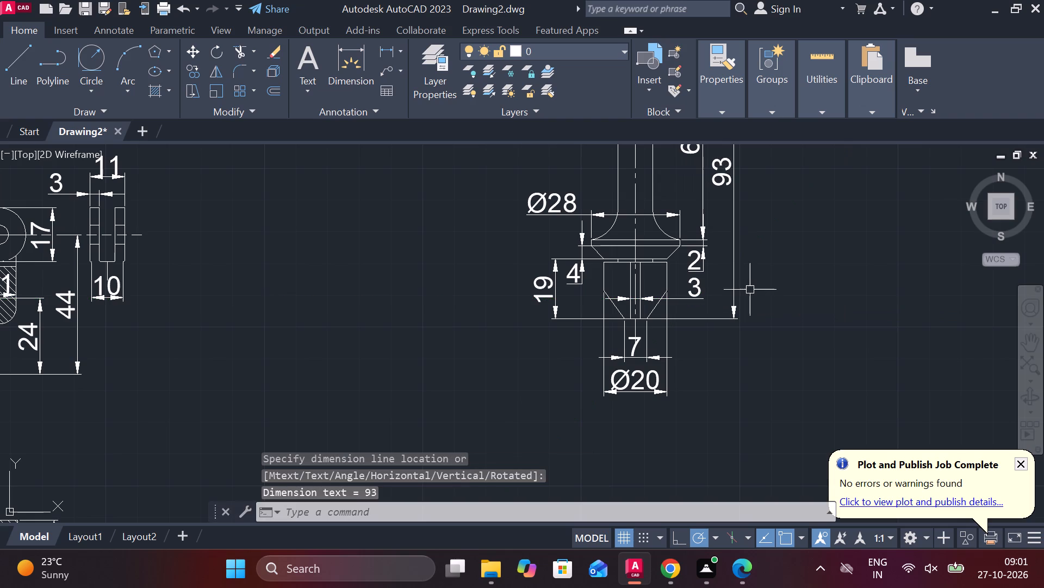
# Add a multileader pointing at the stem's left edge above the Ø11 dimension, with text 4 at height 10.
pyautogui.moveTo(650, 274); pyautogui.dragTo(648, 314, button='middle')
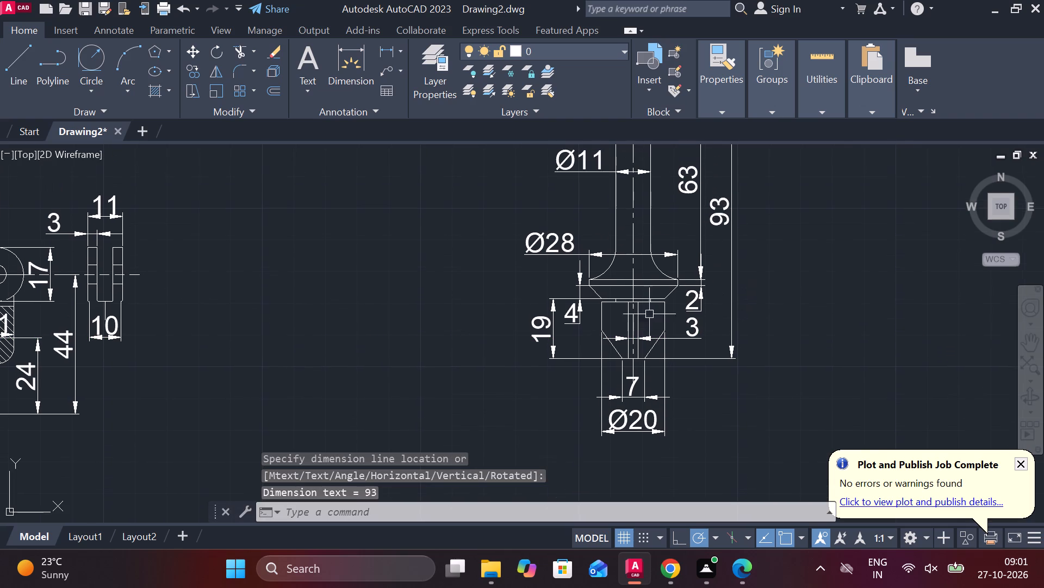
pyautogui.moveTo(751, 283); pyautogui.dragTo(661, 395, button='middle')
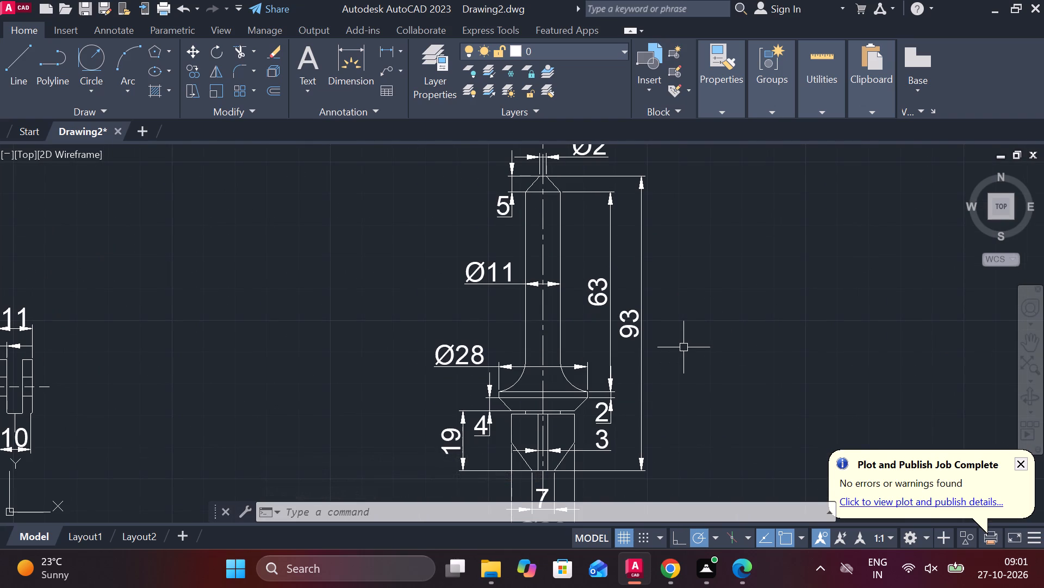
pyautogui.click(391, 68)
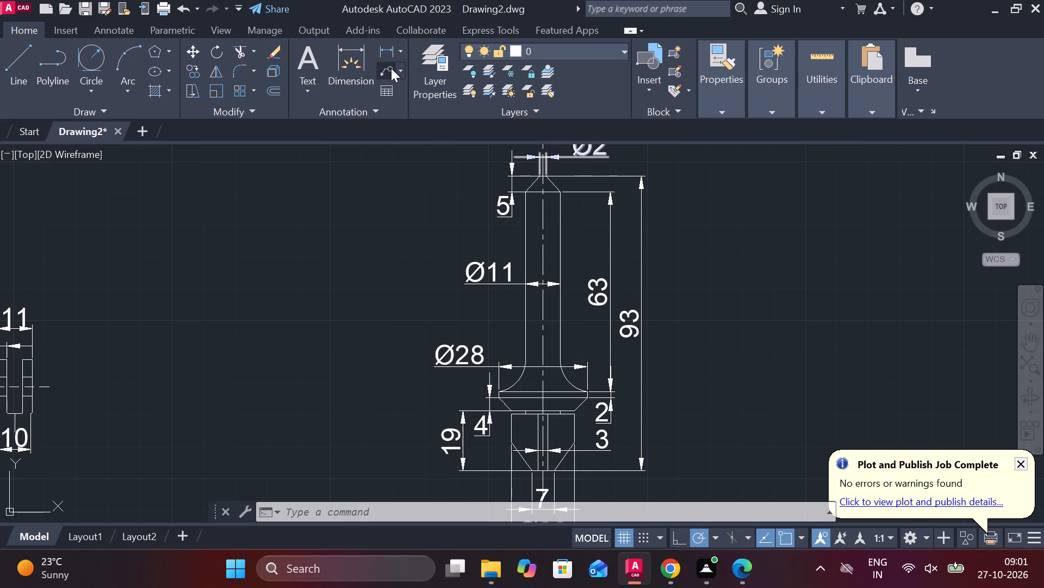
pyautogui.click(525, 251)
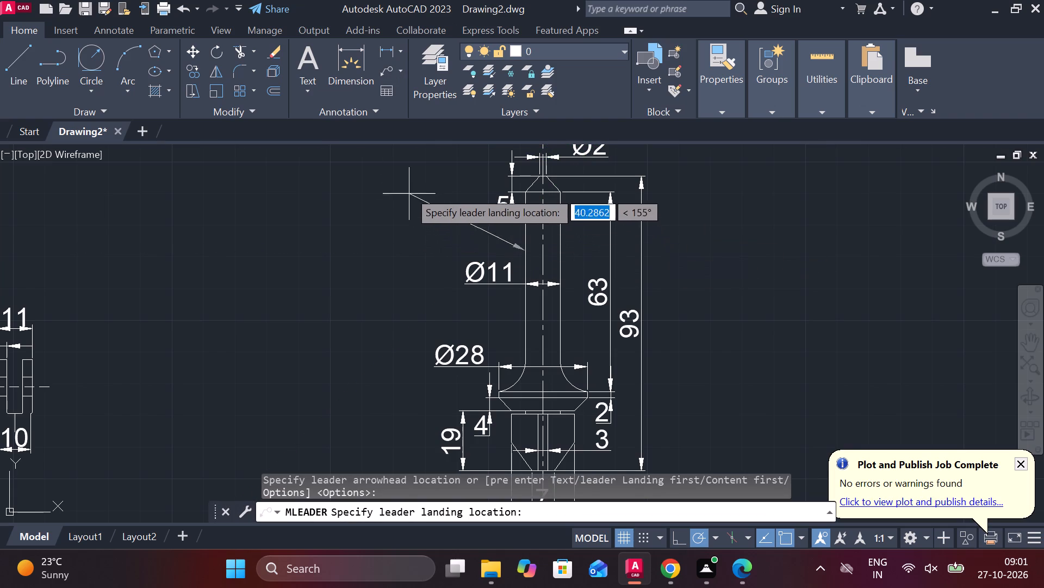
pyautogui.click(414, 179)
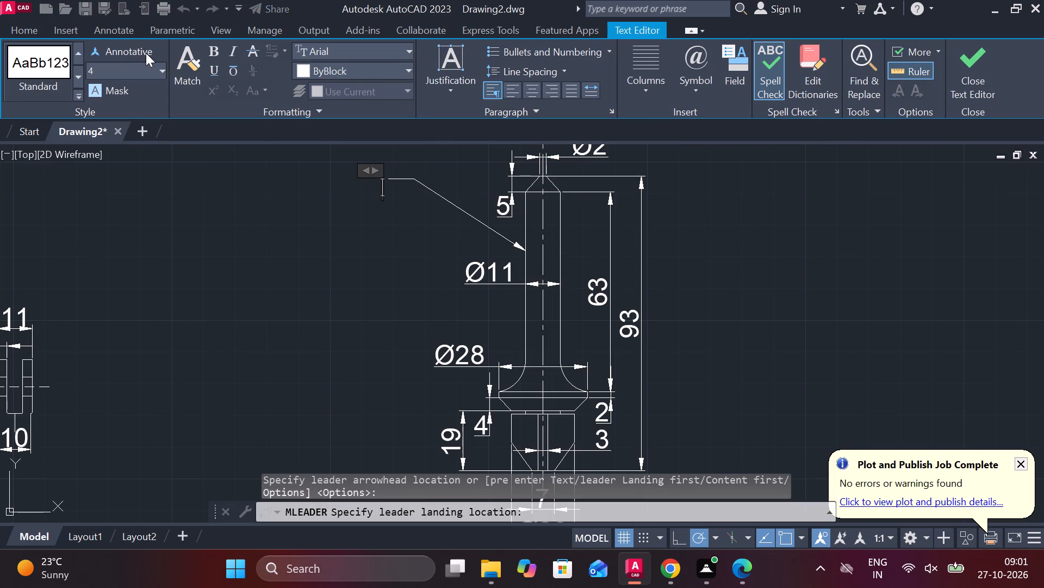
pyautogui.click(126, 62)
pyautogui.write('10')
pyautogui.press('Return')
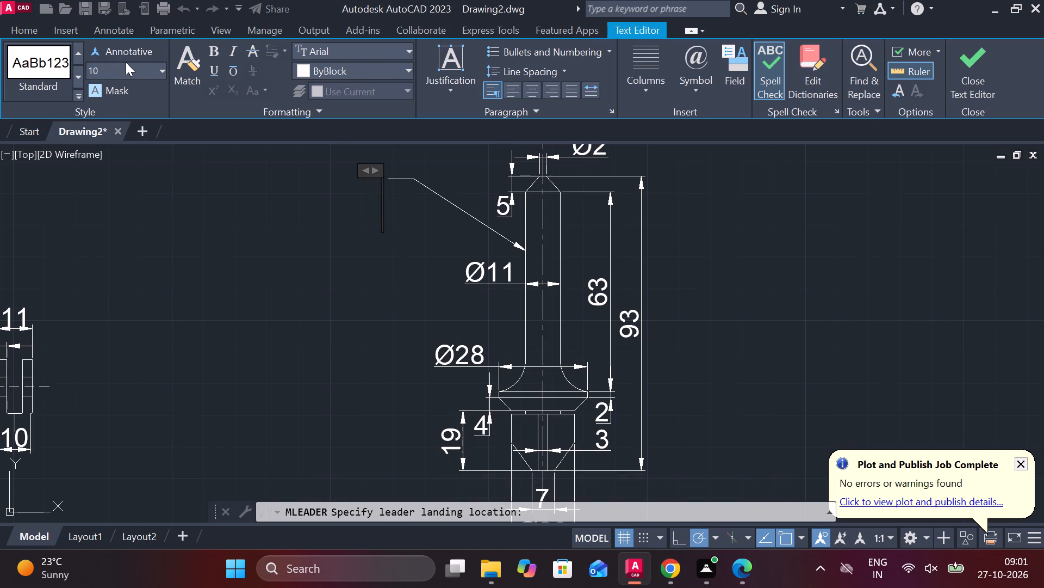
pyautogui.press('4')
pyautogui.click(961, 91)
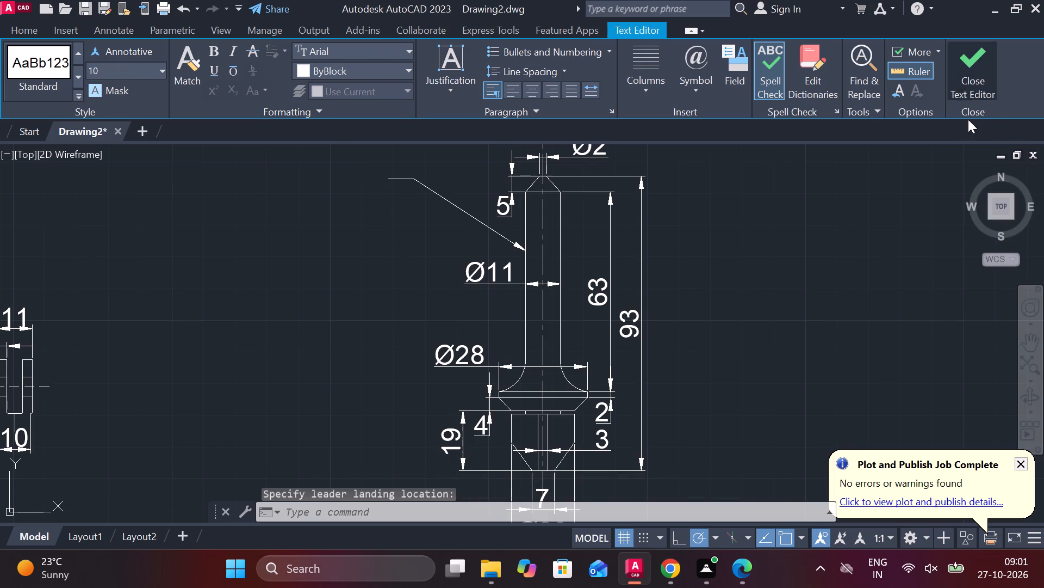
# Move the part number 4 leader's landing down and closer to the stem, just above the Ø11 dimension.
pyautogui.click(424, 191)
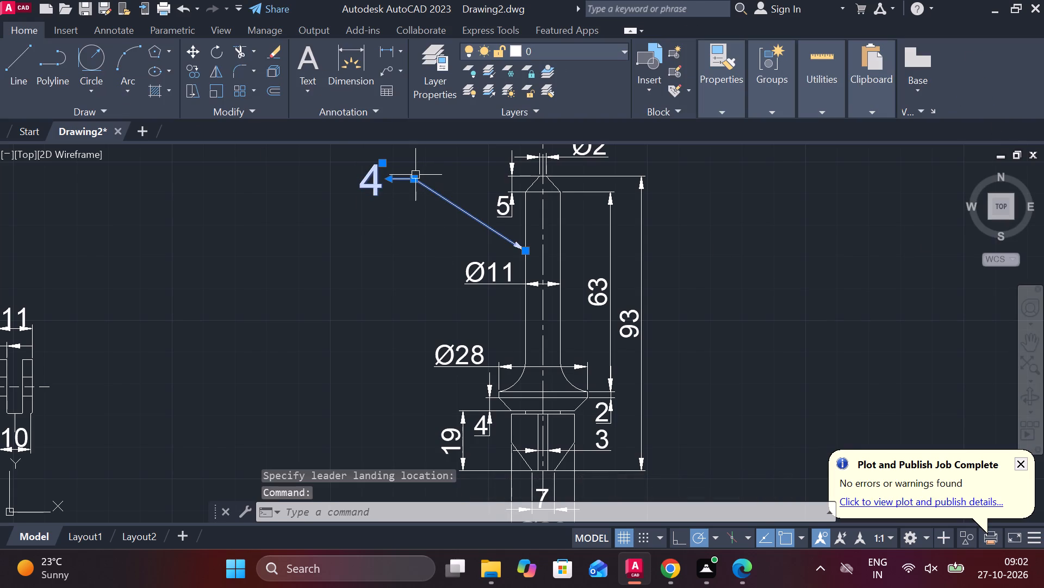
pyautogui.click(414, 177)
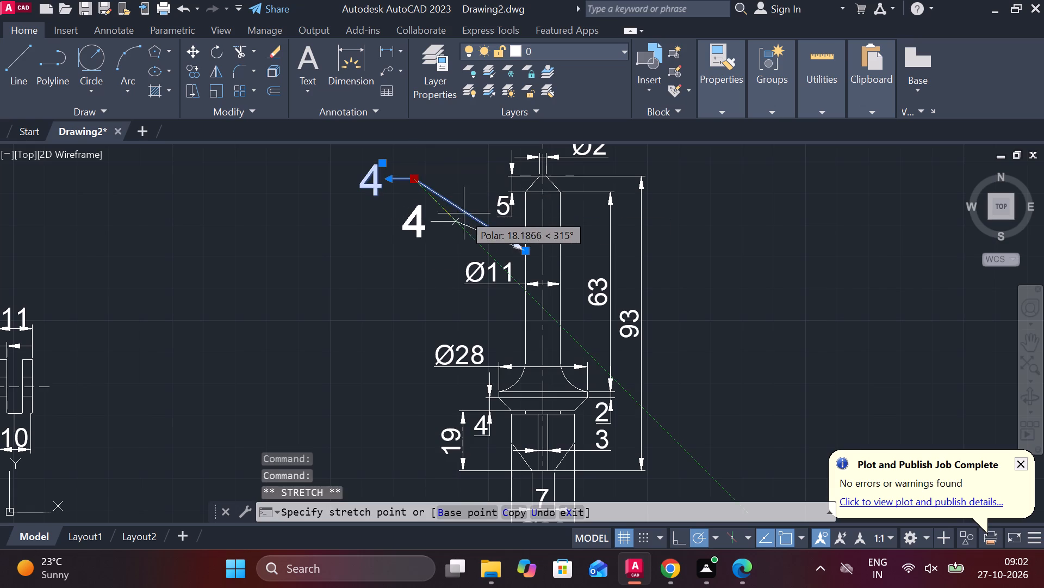
pyautogui.click(469, 212)
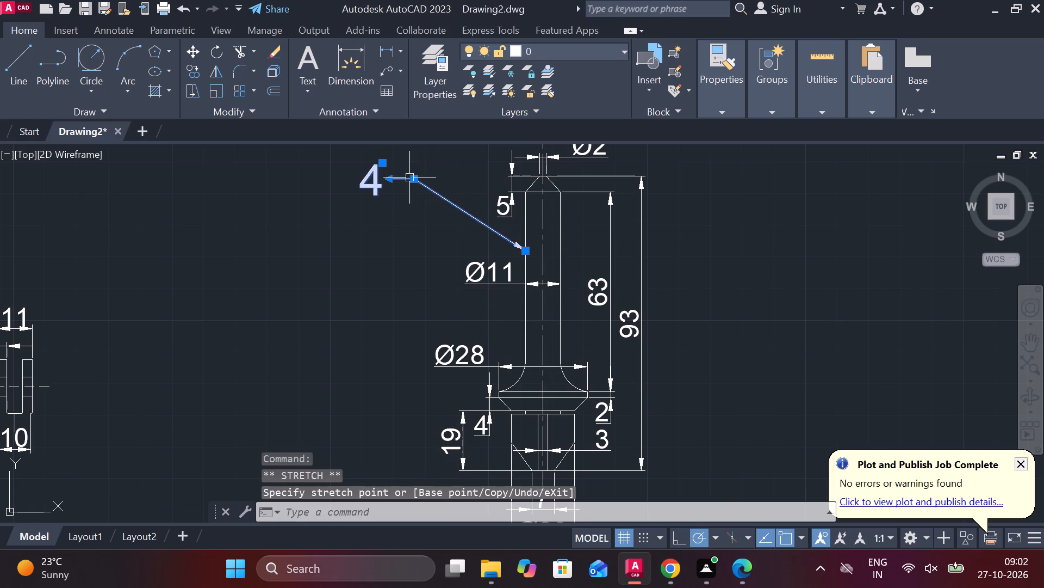
pyautogui.click(410, 176)
pyautogui.click(463, 199)
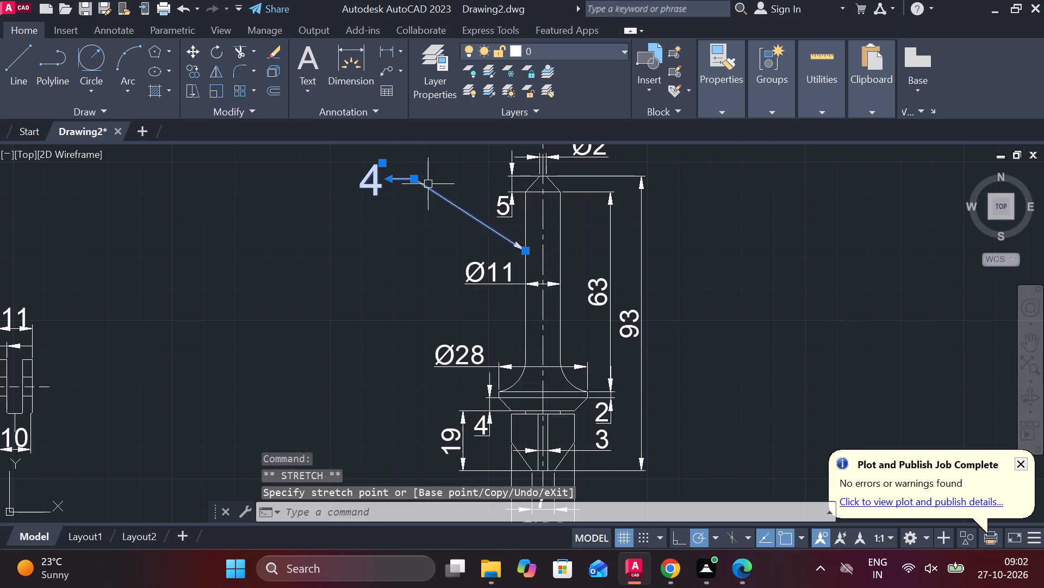
pyautogui.click(414, 181)
pyautogui.click(458, 222)
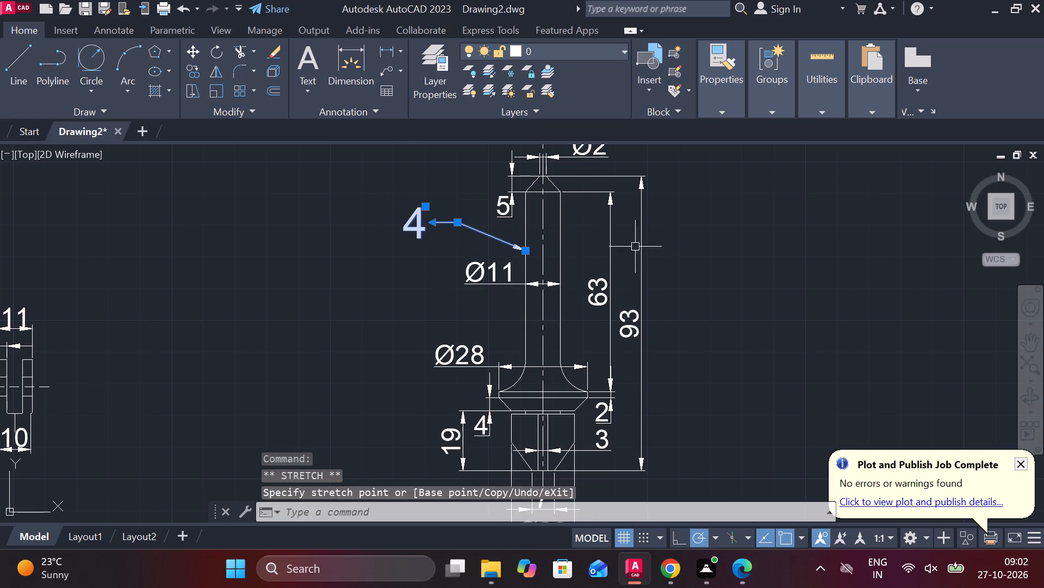
pyautogui.press('Escape')
# Move the whole dimensioned part 4 view, including its leader, closer to the right side of the part 2 views.
pyautogui.scroll(-2, 768, 311)
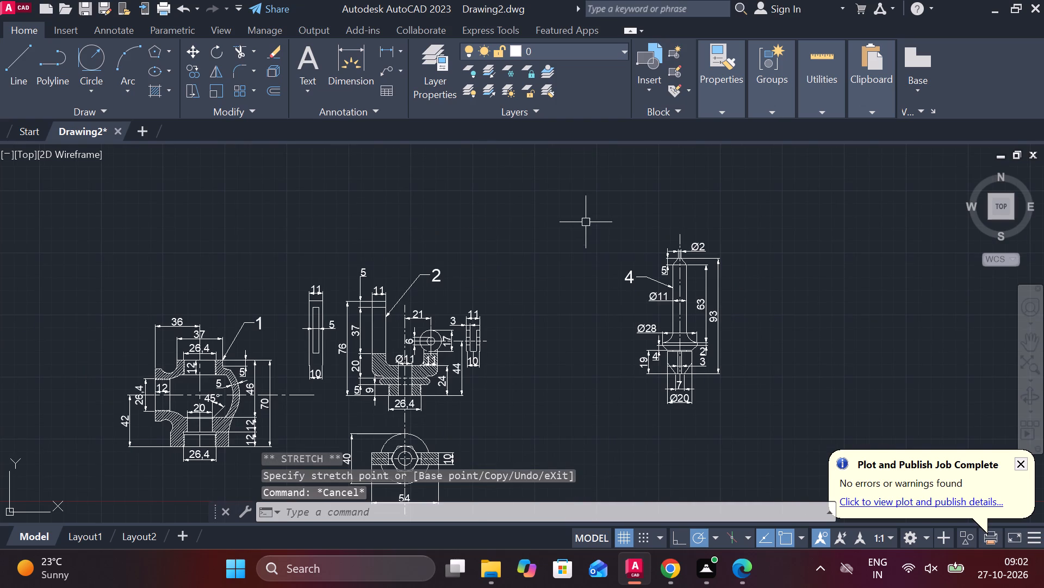
pyautogui.moveTo(586, 222); pyautogui.dragTo(599, 223)
pyautogui.click(769, 443)
pyautogui.press('m')
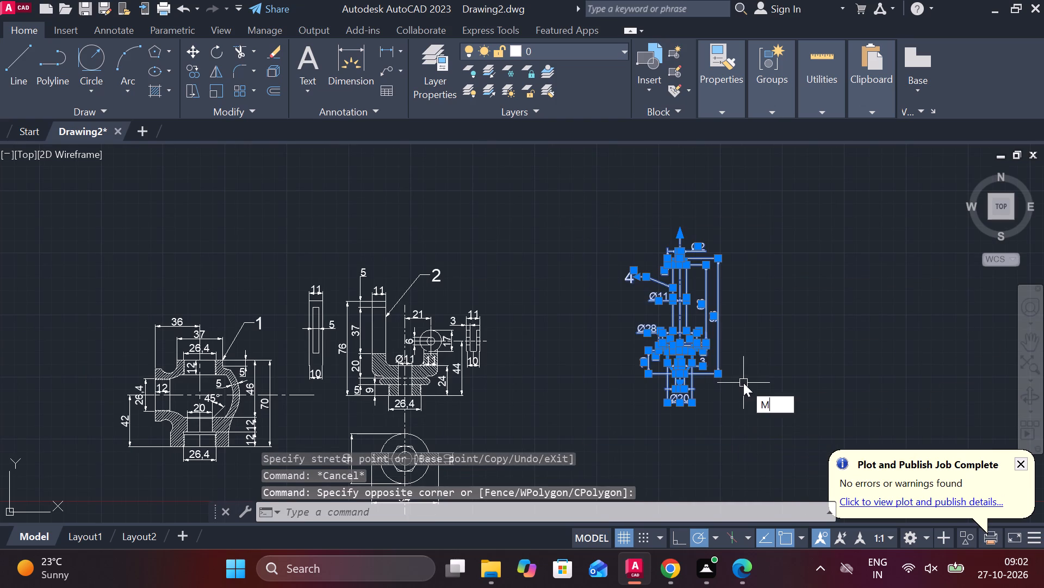
pyautogui.press('Return')
pyautogui.click(751, 309)
pyautogui.scroll(-1, 635, 364)
pyautogui.moveTo(636, 365); pyautogui.dragTo(714, 326, button='middle')
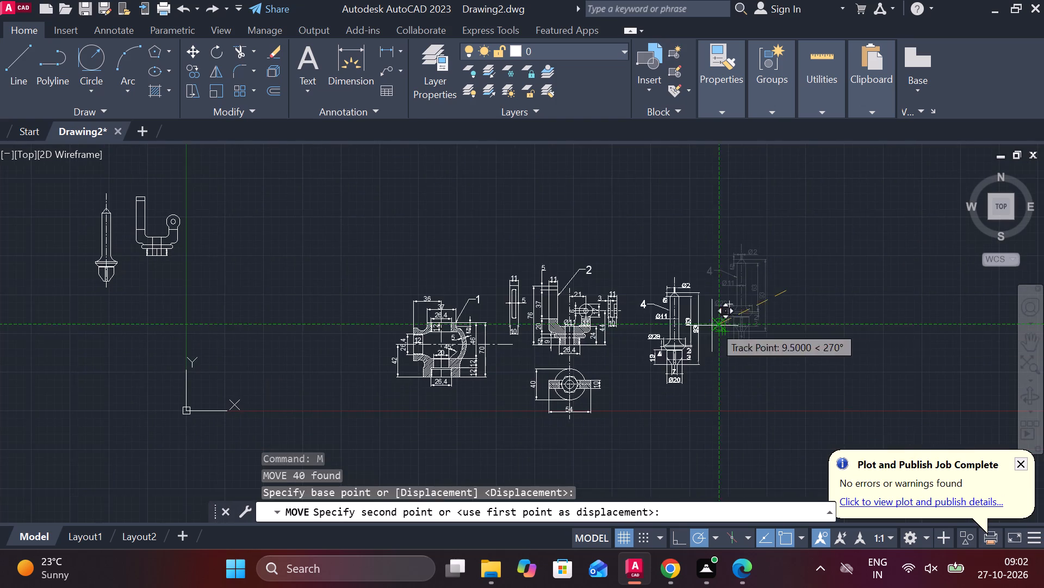
pyautogui.scroll(2, 705, 329)
pyautogui.click(710, 338)
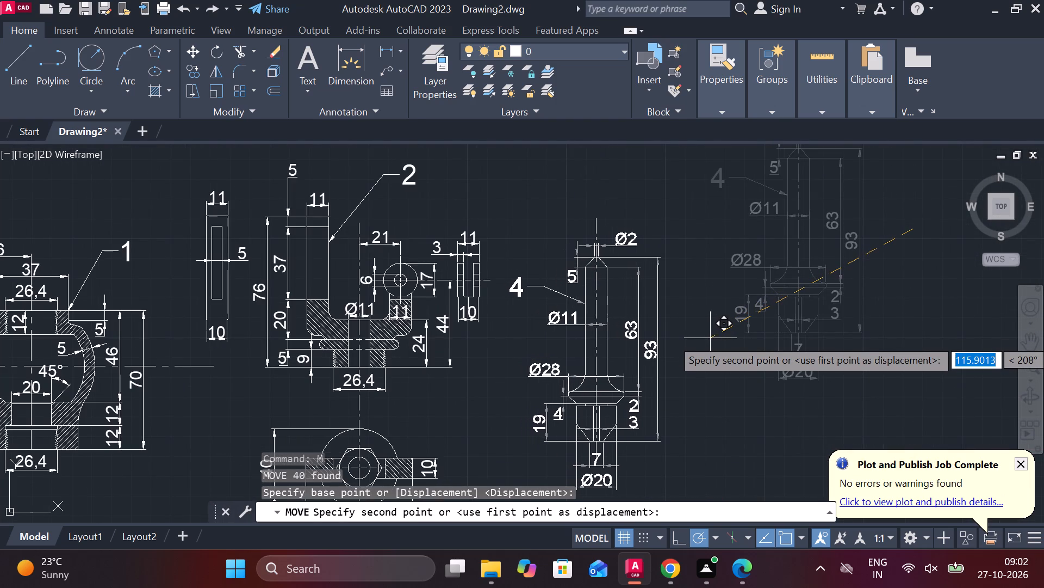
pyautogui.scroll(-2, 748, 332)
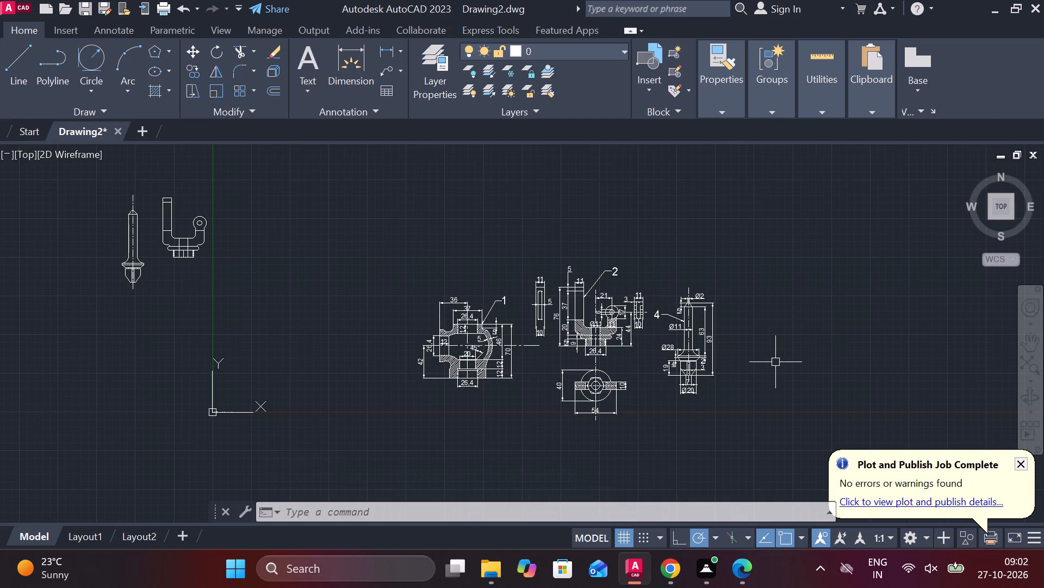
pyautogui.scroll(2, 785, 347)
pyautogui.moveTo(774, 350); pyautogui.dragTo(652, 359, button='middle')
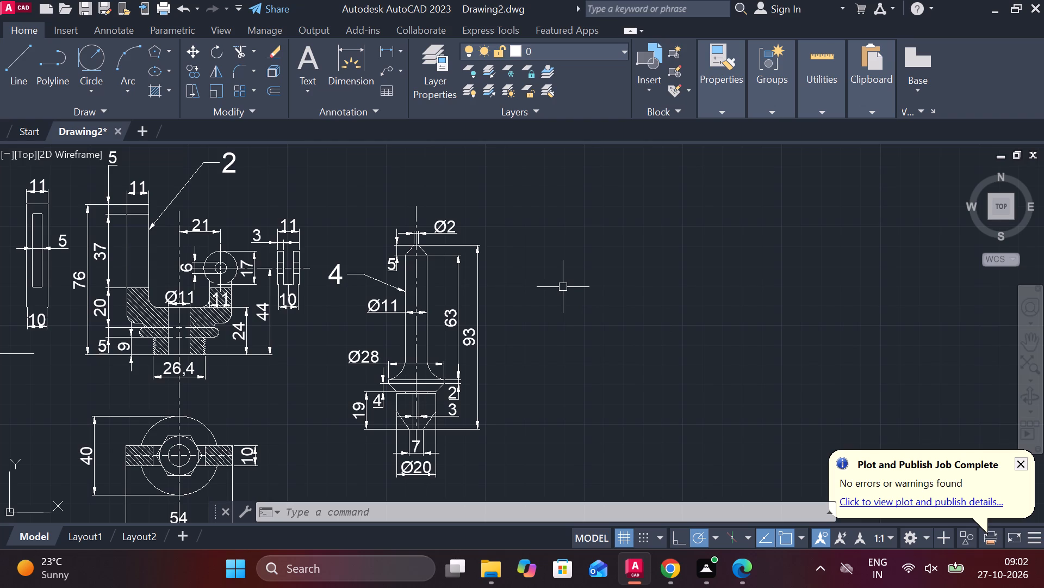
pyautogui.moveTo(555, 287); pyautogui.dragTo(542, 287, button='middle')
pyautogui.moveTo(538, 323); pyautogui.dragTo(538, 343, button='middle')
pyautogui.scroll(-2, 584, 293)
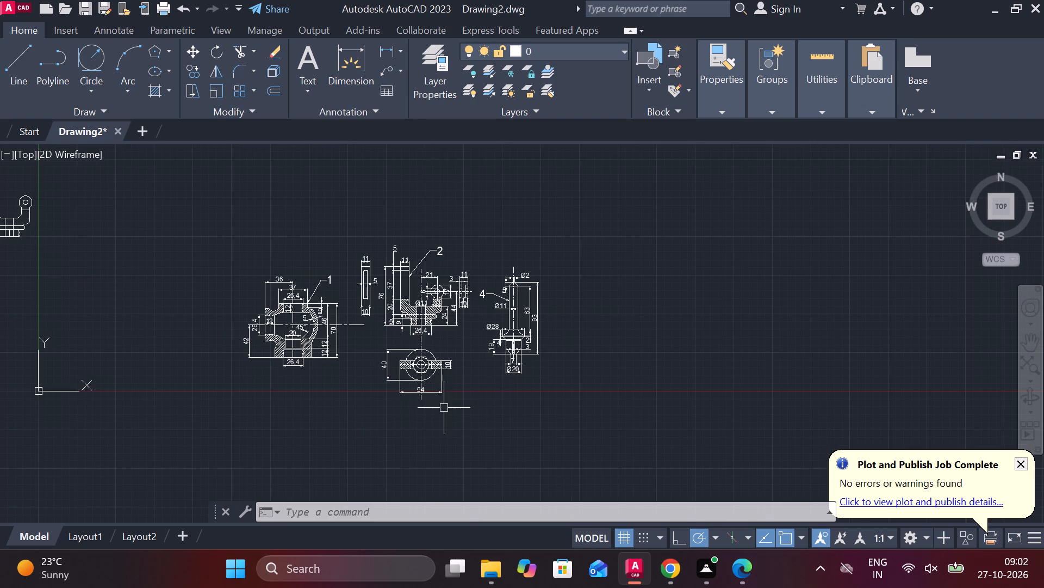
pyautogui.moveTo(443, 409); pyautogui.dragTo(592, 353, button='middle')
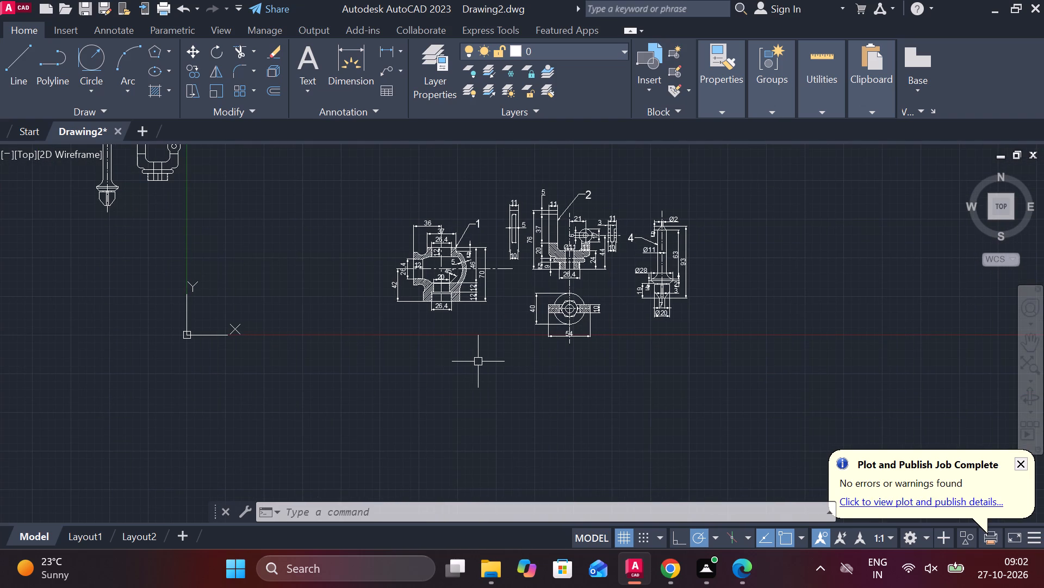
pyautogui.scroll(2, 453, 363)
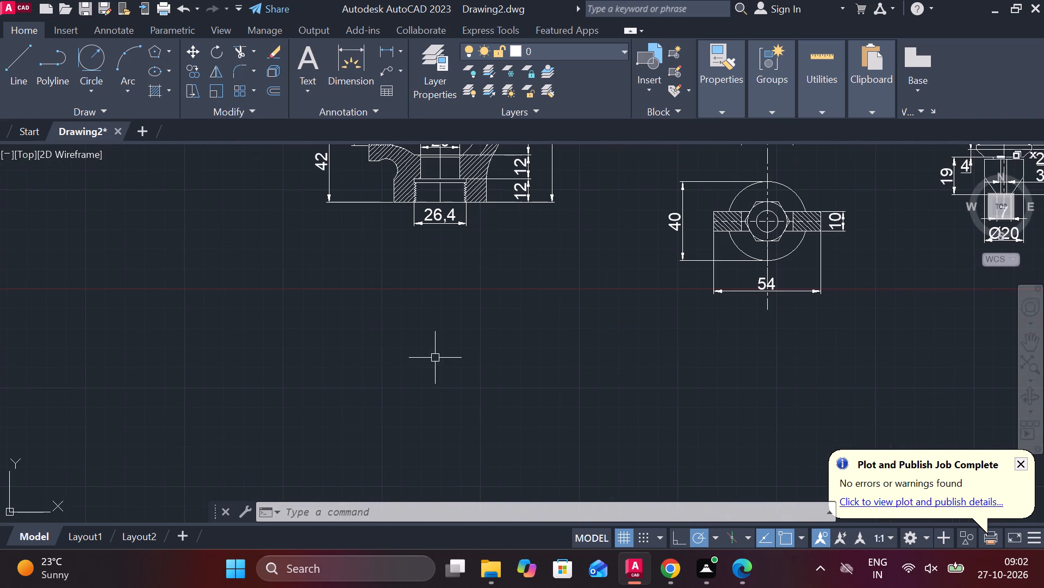
# Draw a closed rectangle 9 wide and 3 high with lines in the empty area below the part 1 view.
pyautogui.press('l')
pyautogui.press('Return')
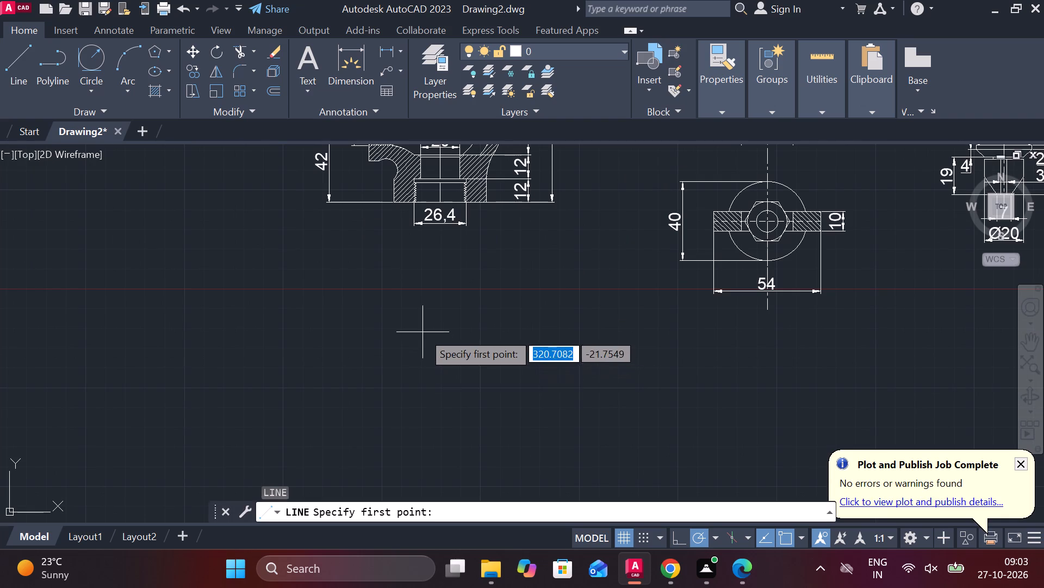
pyautogui.click(422, 332)
pyautogui.press('9')
pyautogui.press('Return')
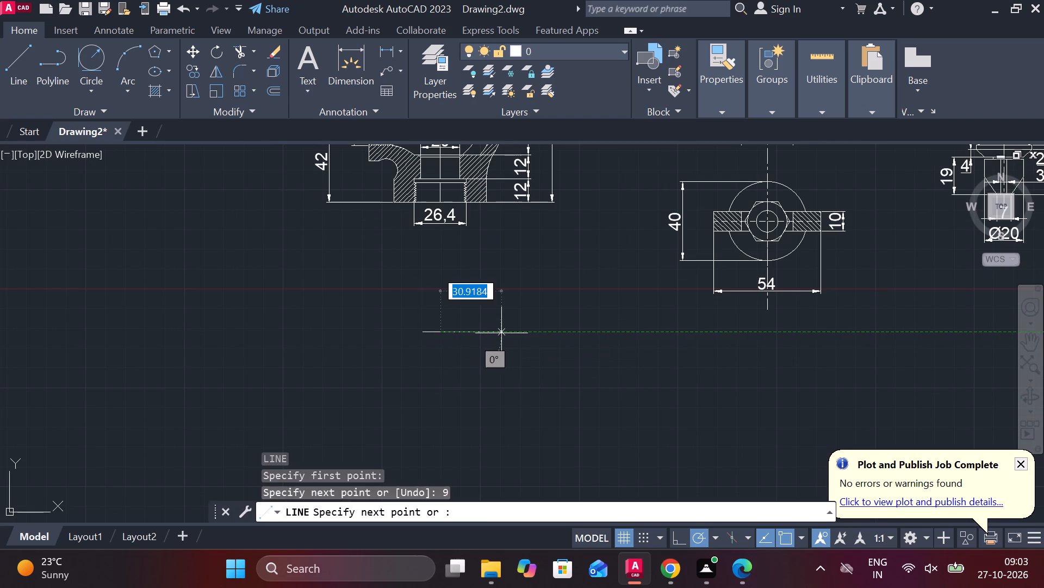
pyautogui.scroll(4, 470, 364)
pyautogui.moveTo(472, 364); pyautogui.dragTo(555, 371, button='middle')
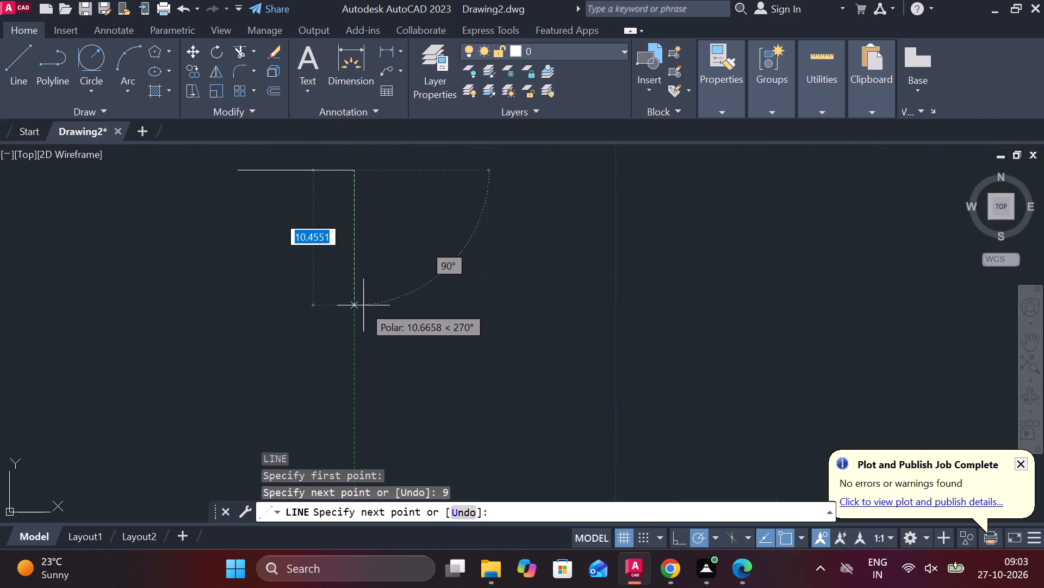
pyautogui.moveTo(372, 309); pyautogui.dragTo(420, 375, button='middle')
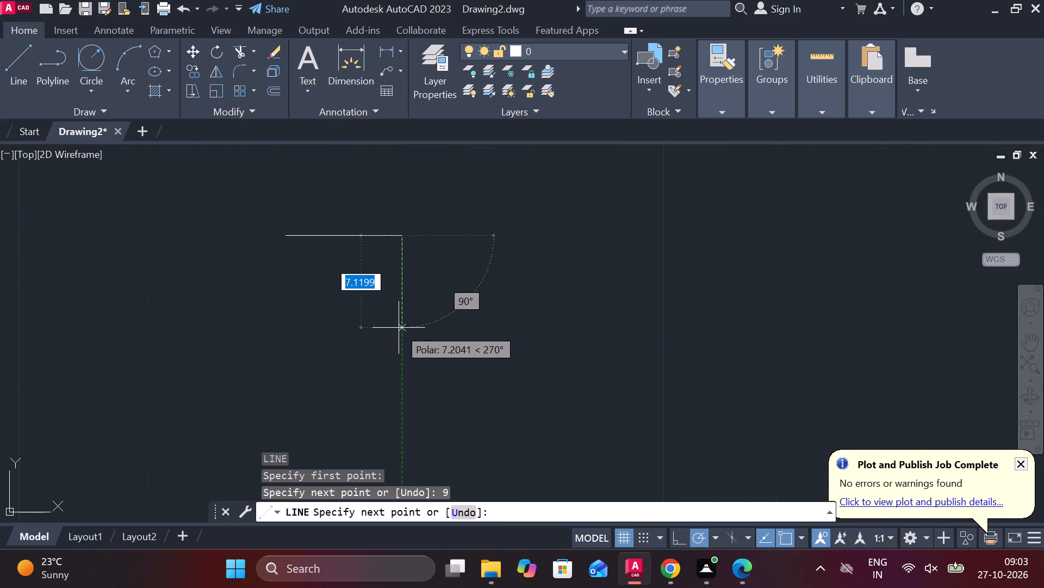
pyautogui.write('3')
pyautogui.press('space')
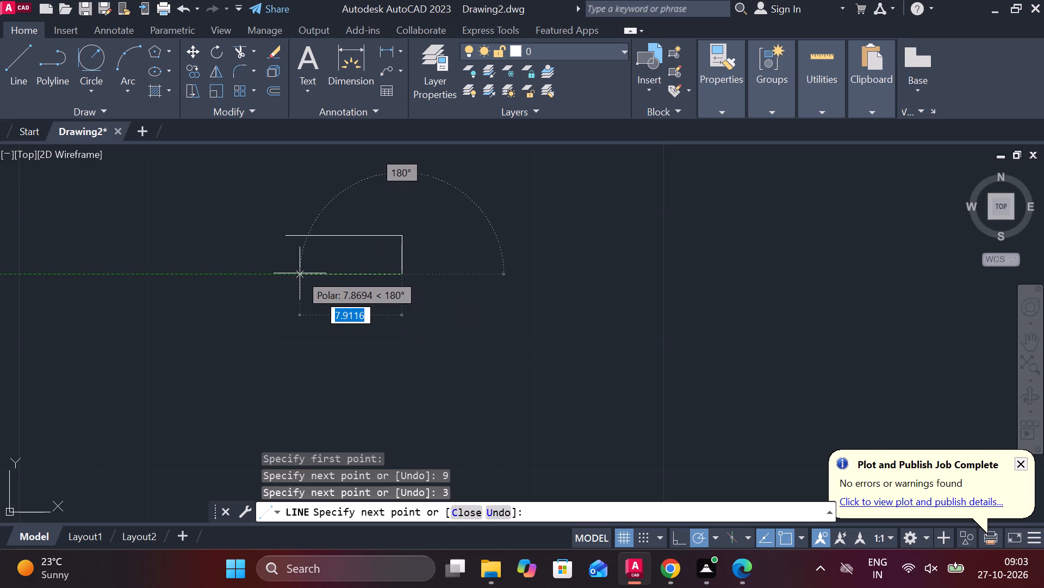
pyautogui.press('9')
pyautogui.press('Return')
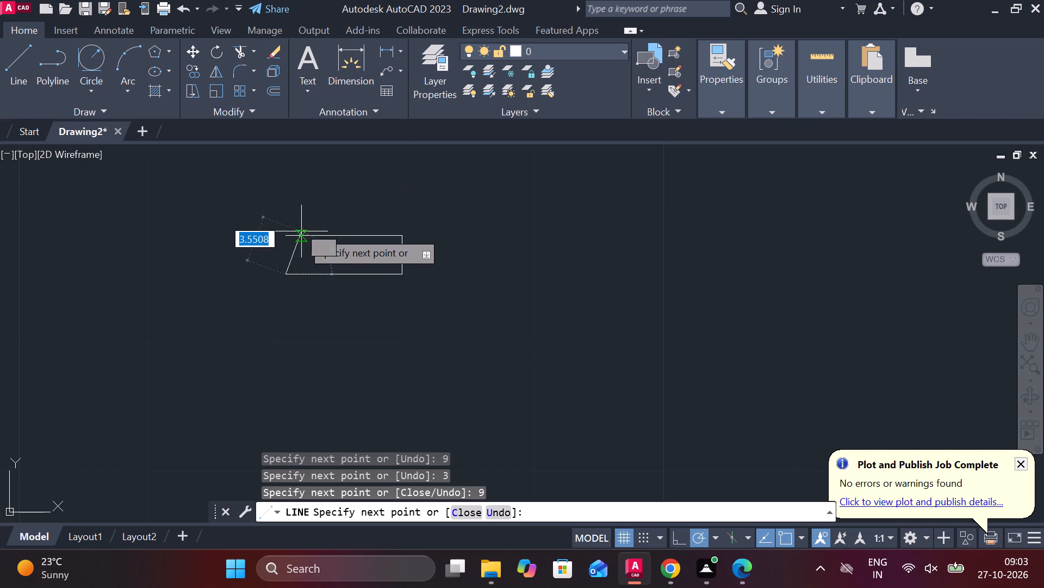
pyautogui.click(289, 234)
pyautogui.press('Escape')
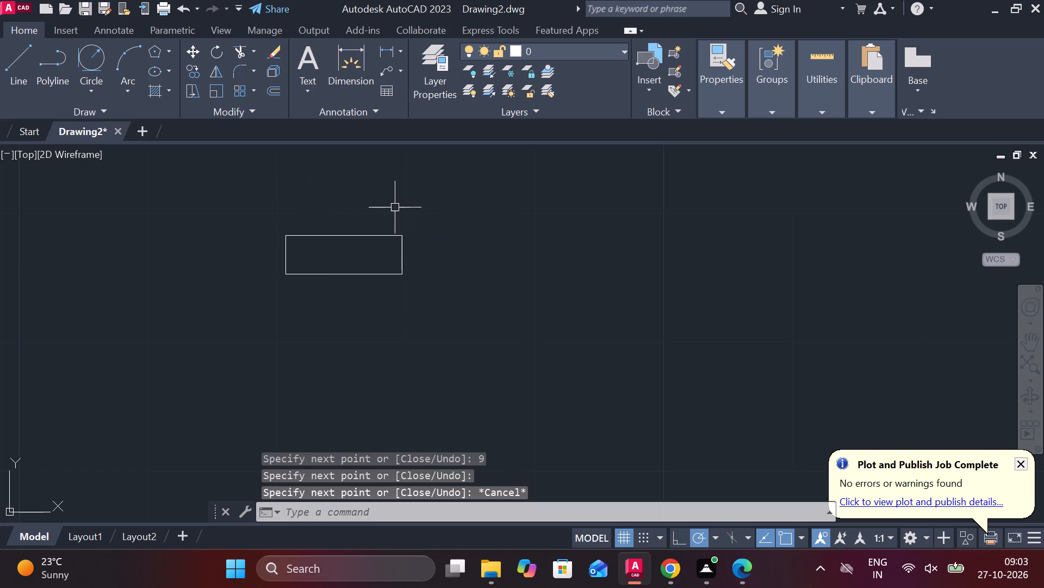
# Draw a line 22 down from the rectangle's top midpoint, 3 to the right, and back up to the rectangle's bottom edge.
pyautogui.moveTo(401, 209); pyautogui.dragTo(482, 237, button='middle')
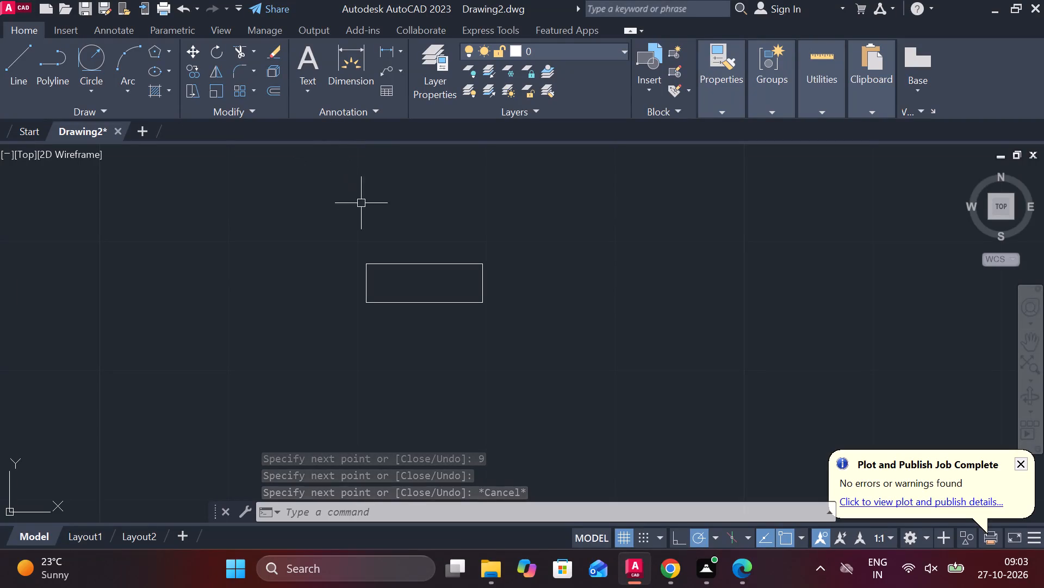
pyautogui.press('l')
pyautogui.press('Return')
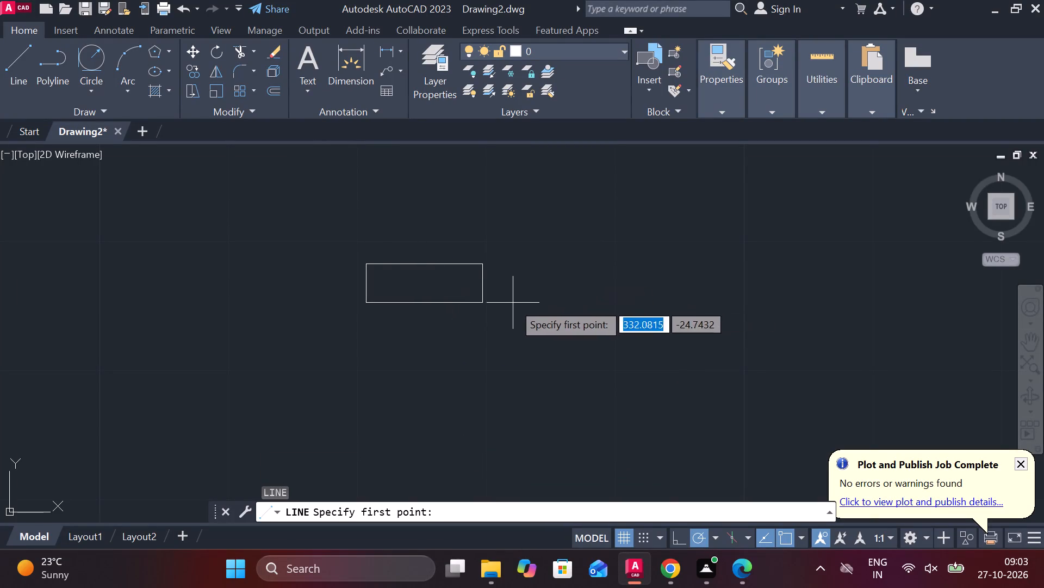
pyautogui.click(426, 262)
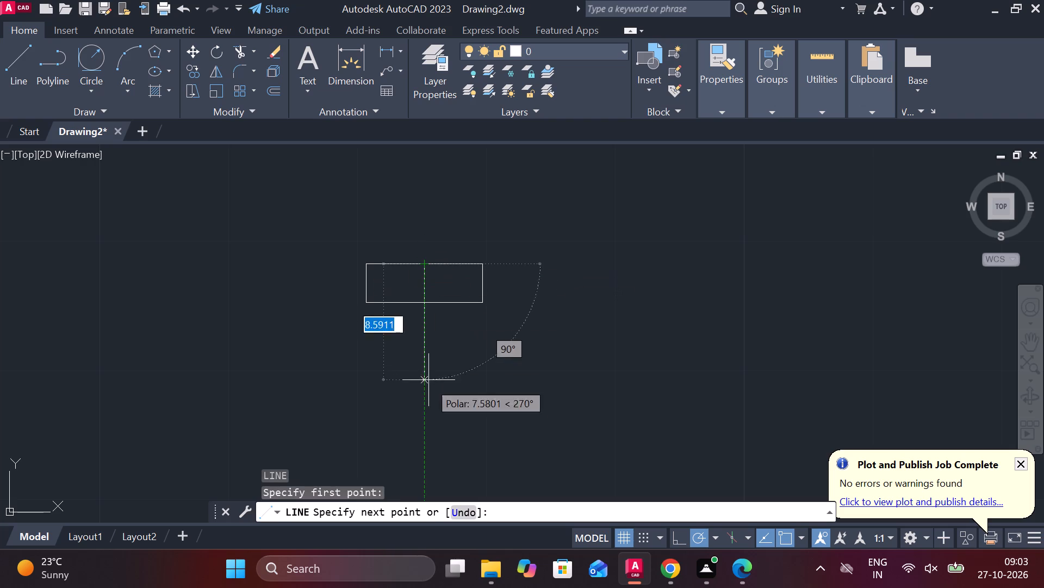
pyautogui.write('22')
pyautogui.press('space')
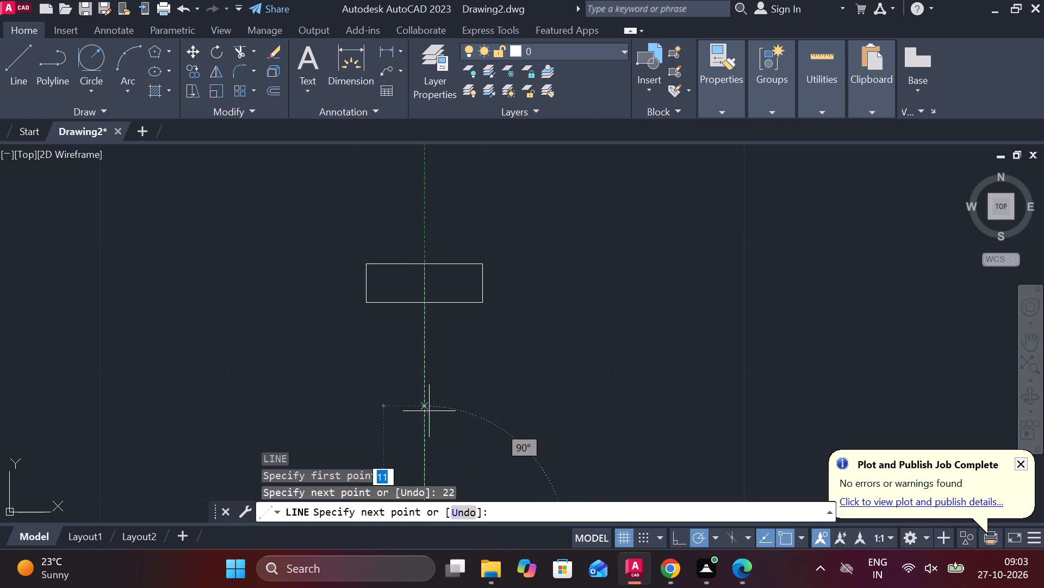
pyautogui.moveTo(493, 409); pyautogui.dragTo(493, 298, button='middle')
pyautogui.moveTo(512, 358); pyautogui.dragTo(510, 292, button='middle')
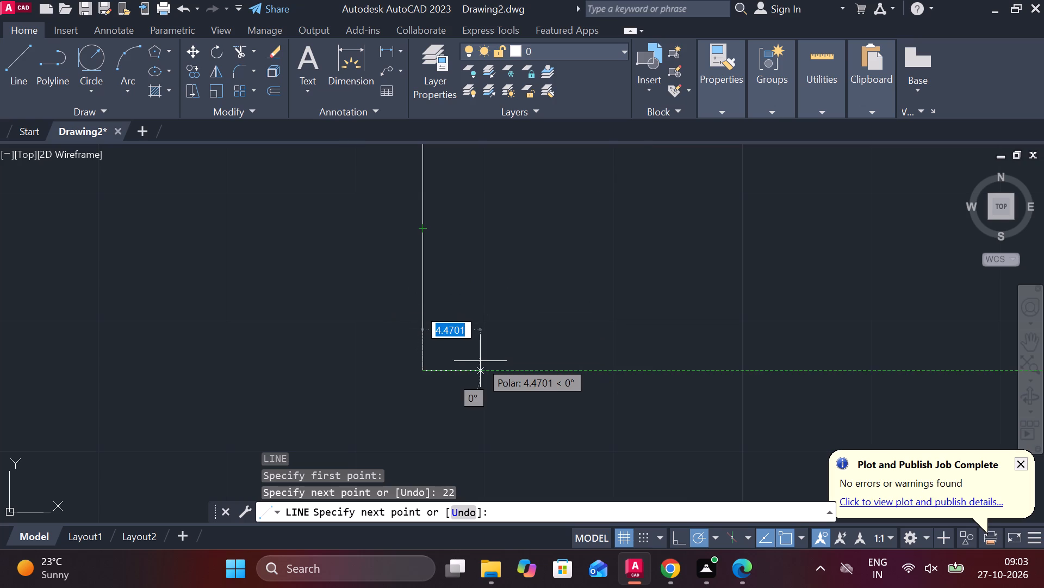
pyautogui.press('3')
pyautogui.press('space')
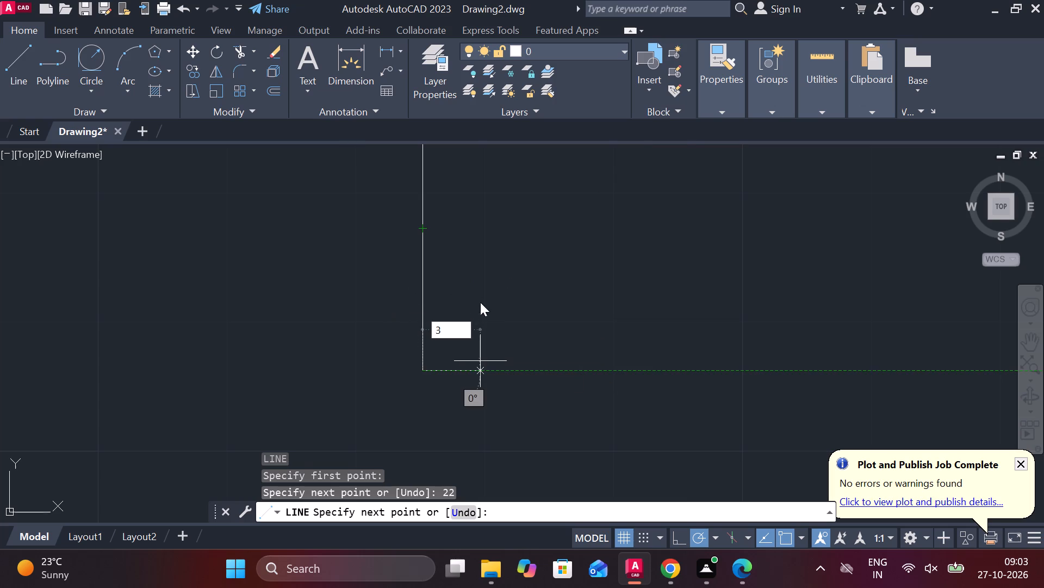
pyautogui.moveTo(465, 300); pyautogui.dragTo(470, 425, button='middle')
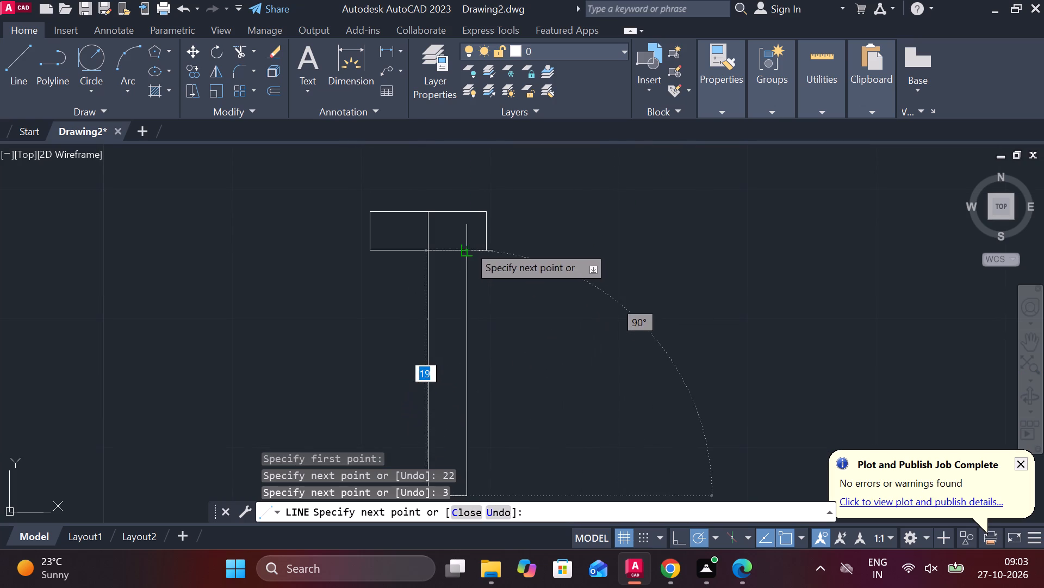
pyautogui.click(468, 246)
pyautogui.press('Escape')
pyautogui.scroll(-1, 504, 367)
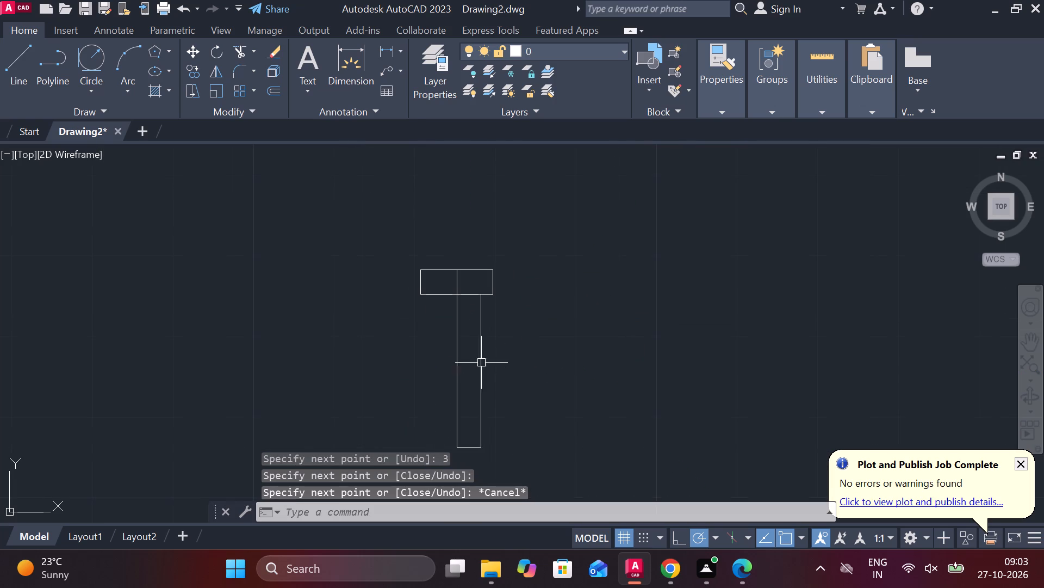
# Mirror the shank's right edge about the vertical centre line, keeping the original.
pyautogui.click(483, 357)
pyautogui.write('MI')
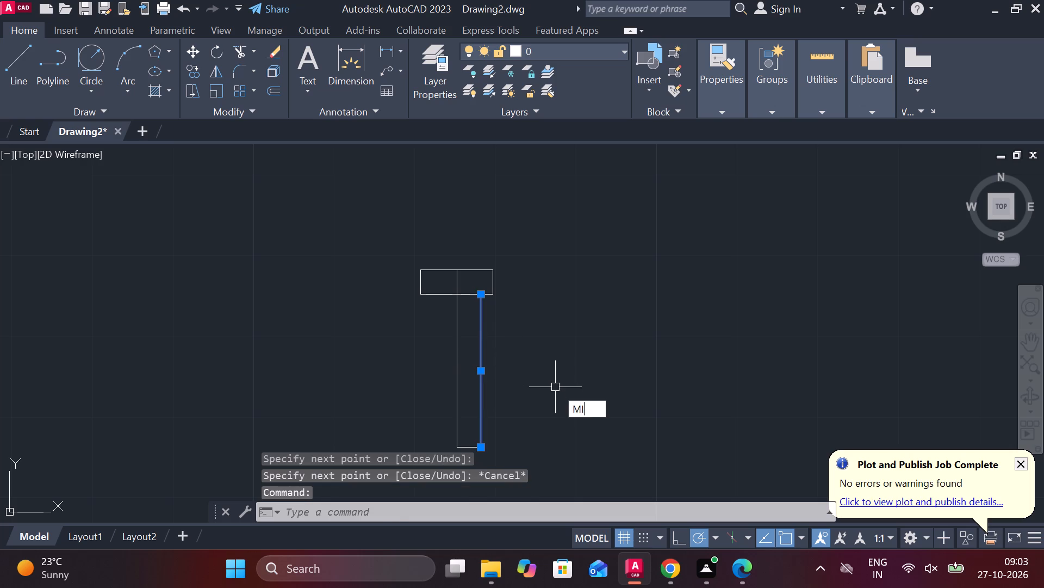
pyautogui.press('Return')
pyautogui.click(461, 445)
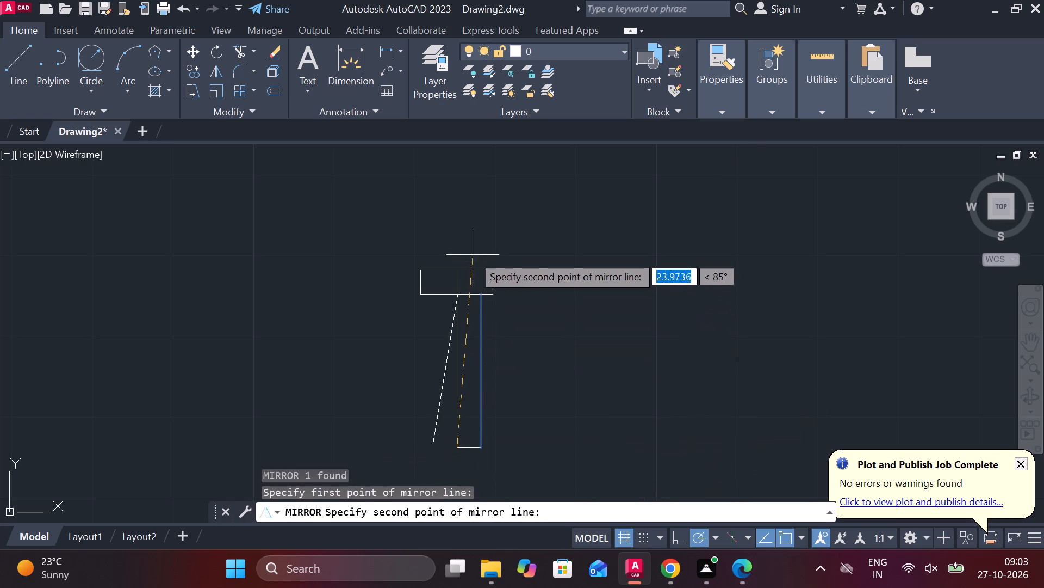
pyautogui.click(456, 297)
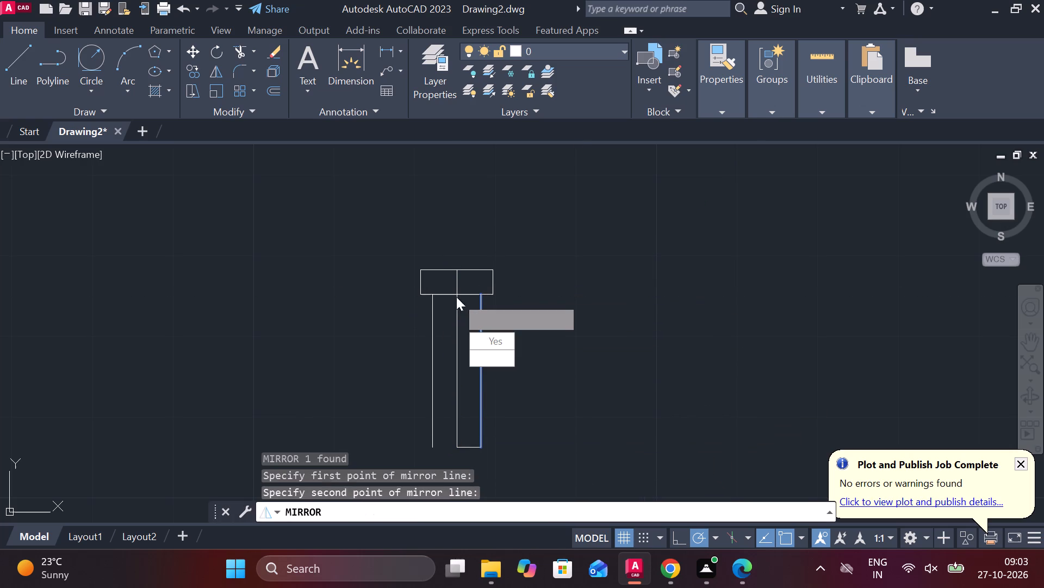
pyautogui.moveTo(495, 360); pyautogui.dragTo(456, 297)
# Extend the shank's short bottom line to meet the mirrored left edge.
pyautogui.moveTo(490, 331); pyautogui.dragTo(522, 286, button='middle')
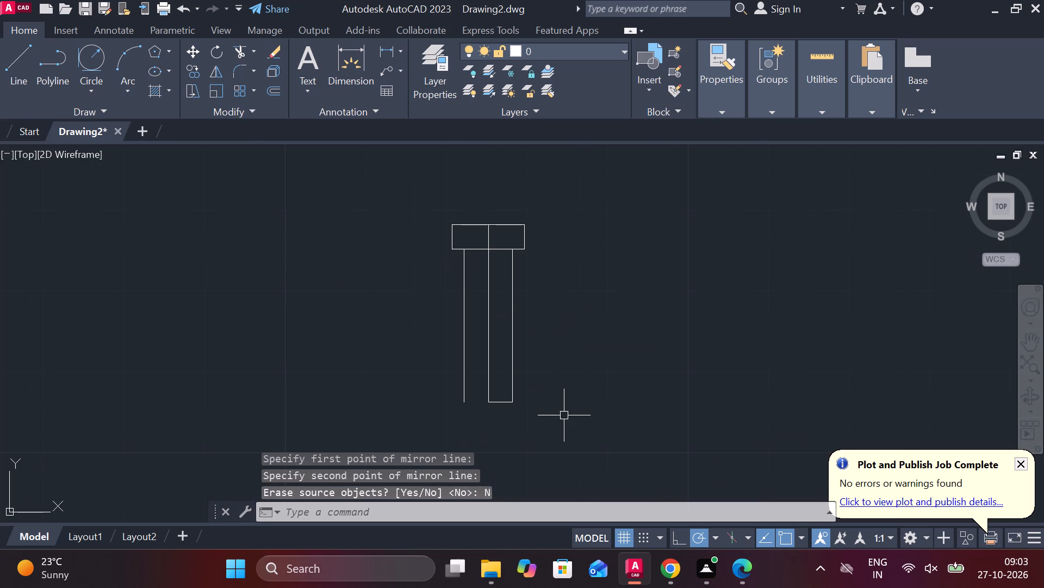
pyautogui.write('EX')
pyautogui.press('space')
pyautogui.click(499, 405)
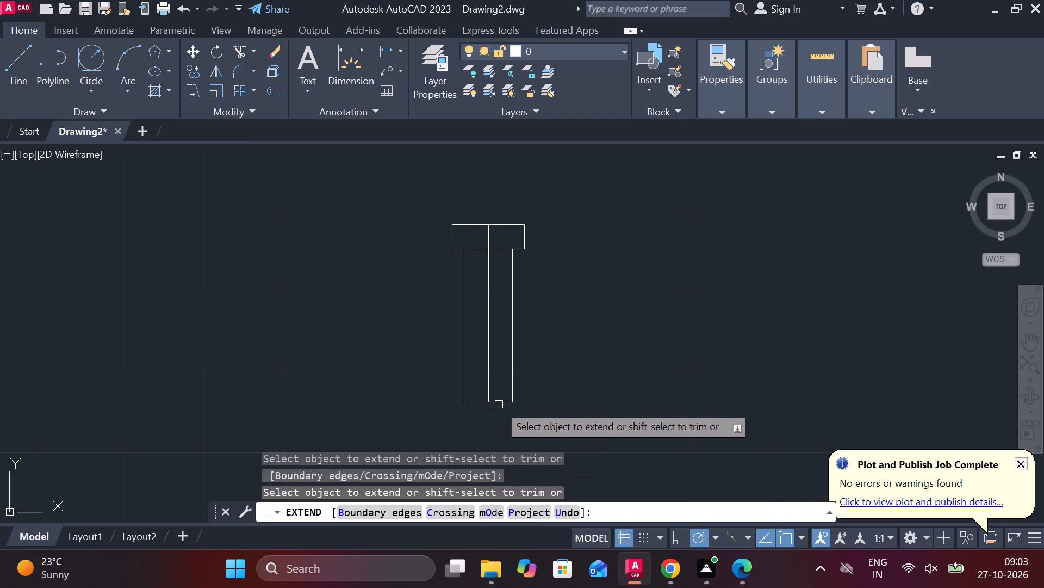
pyautogui.press('Escape')
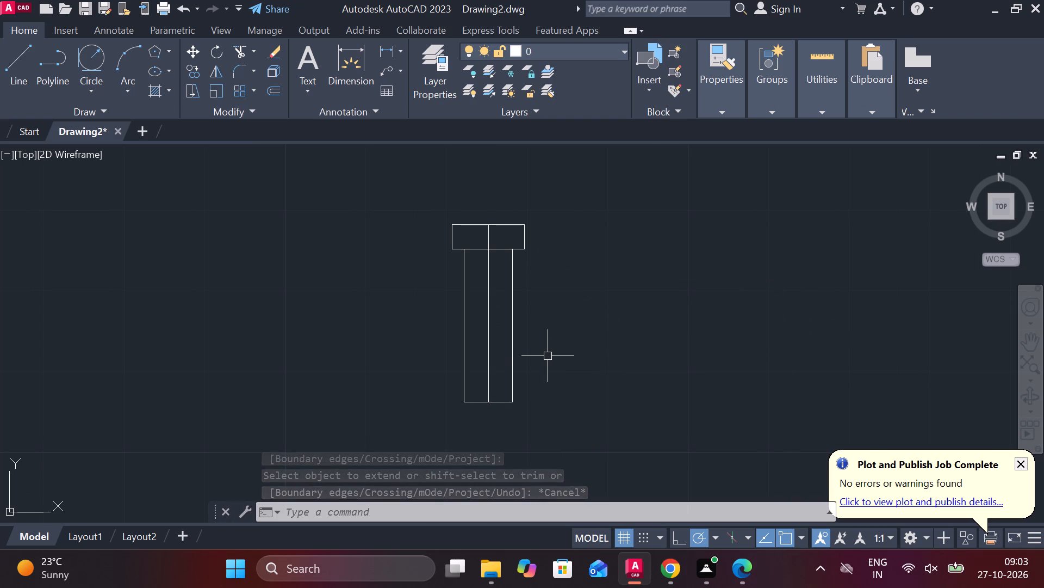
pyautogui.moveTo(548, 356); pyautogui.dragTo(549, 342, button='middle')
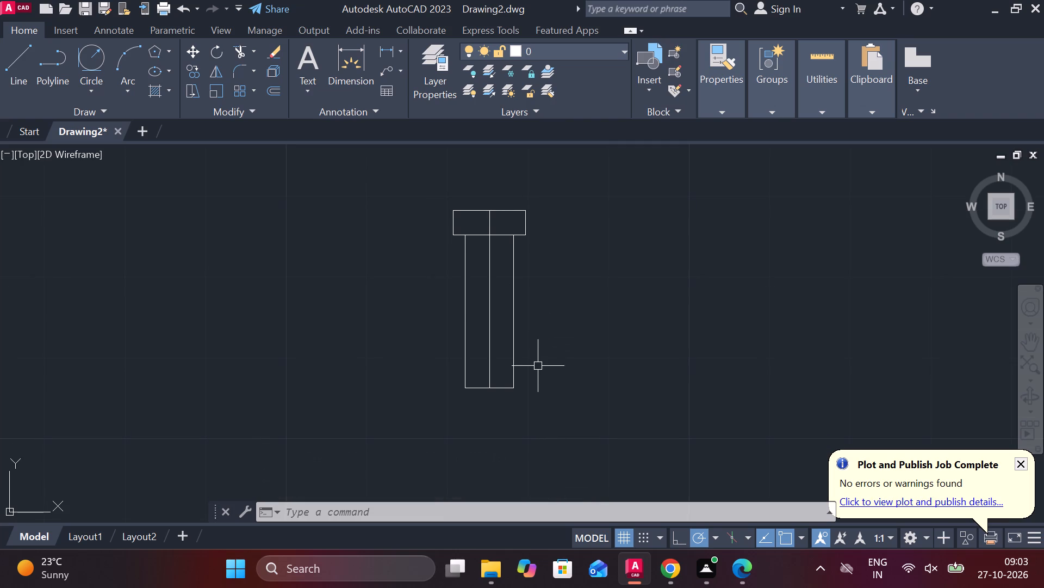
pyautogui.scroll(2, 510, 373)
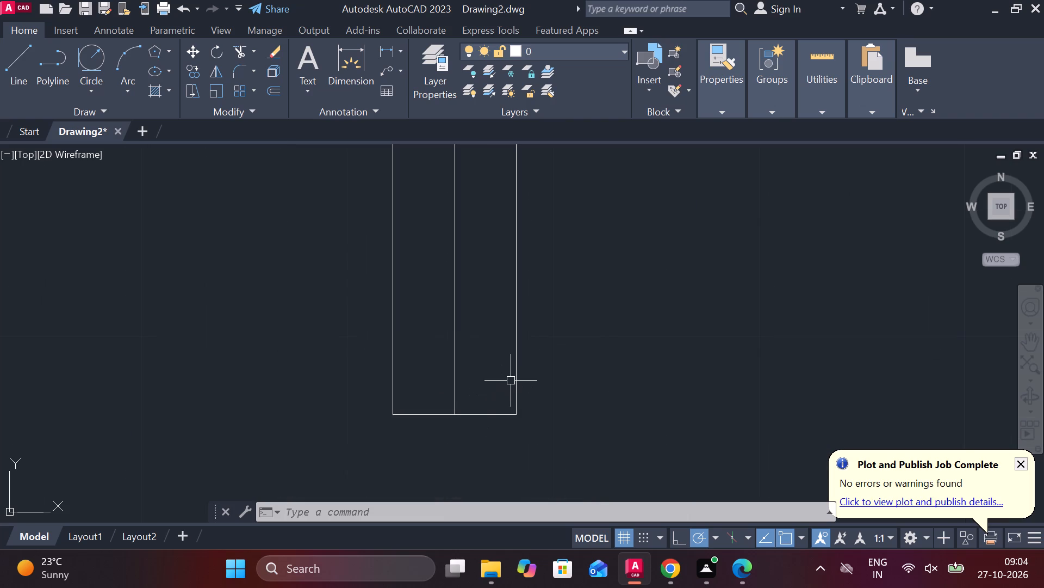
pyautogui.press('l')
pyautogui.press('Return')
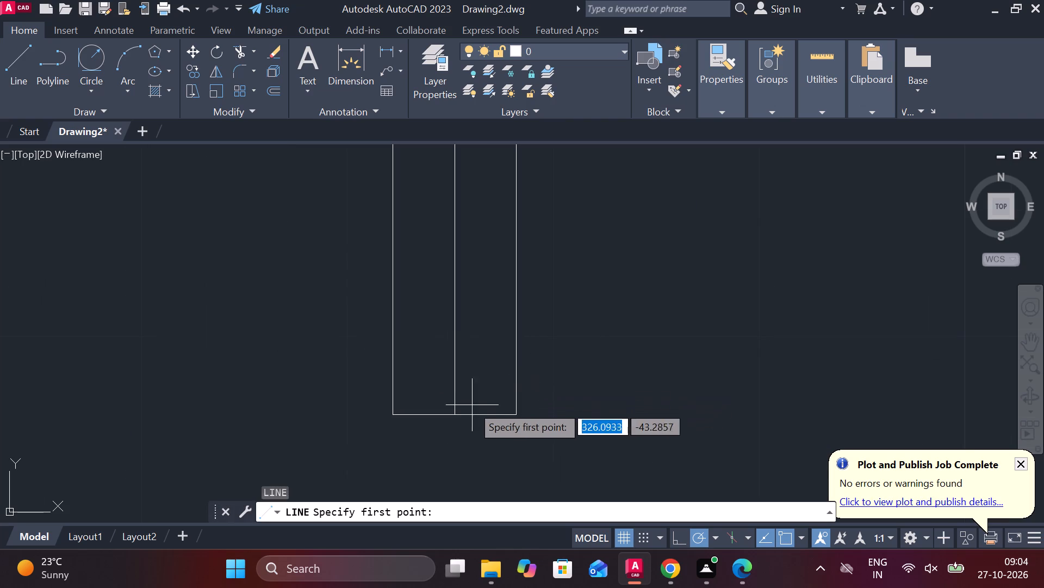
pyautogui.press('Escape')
# Draw a circle of diameter 2 centred on the lower end of the shank's centre line.
pyautogui.write('C')
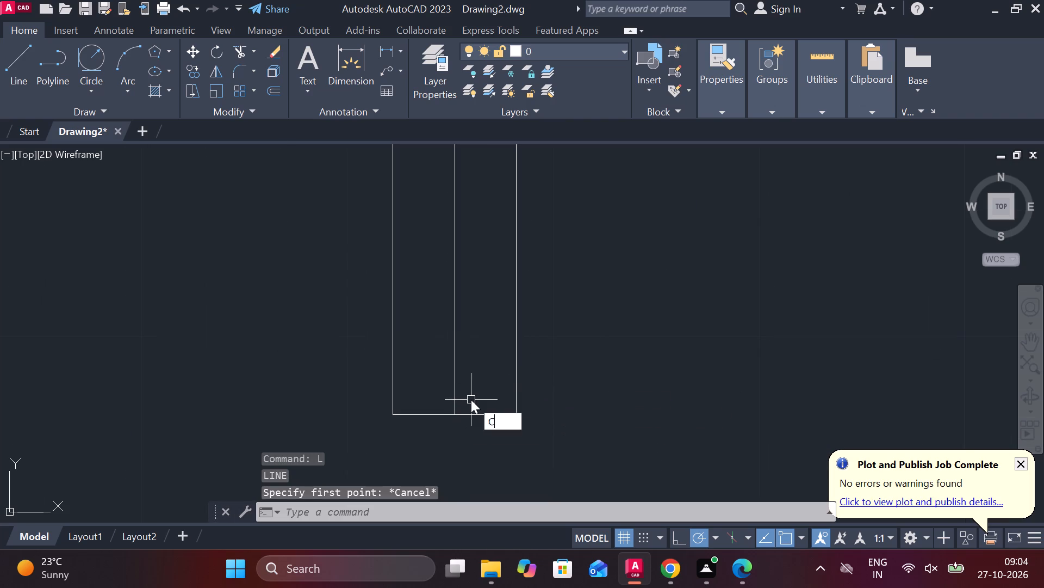
pyautogui.press('space')
pyautogui.click(448, 414)
pyautogui.write('D 2')
pyautogui.press('space')
# Move the diameter 2 circle straight up by 6 along the centre line, using its centre as base point.
pyautogui.click(474, 412)
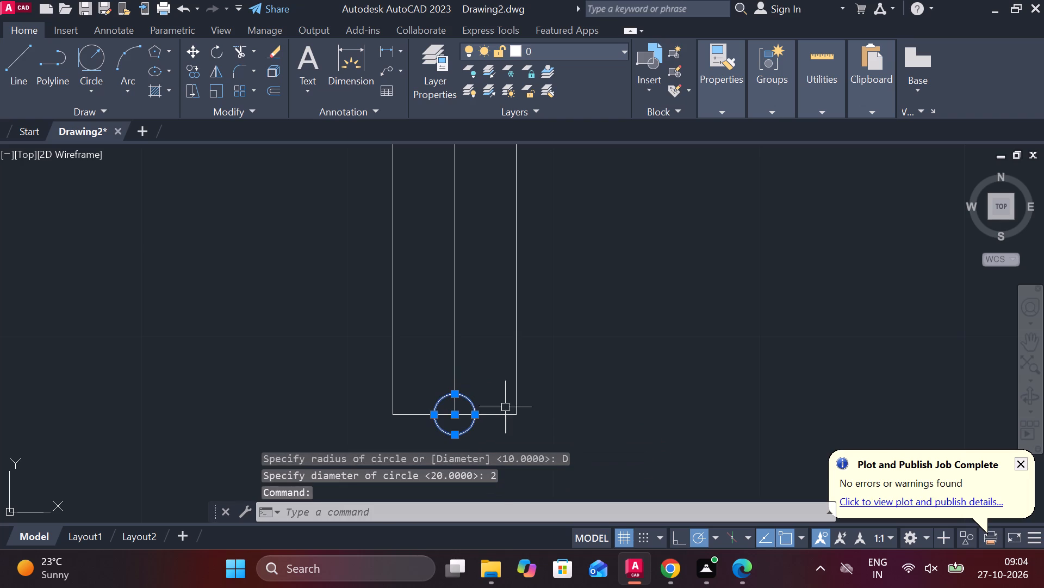
pyautogui.press('m')
pyautogui.press('Return')
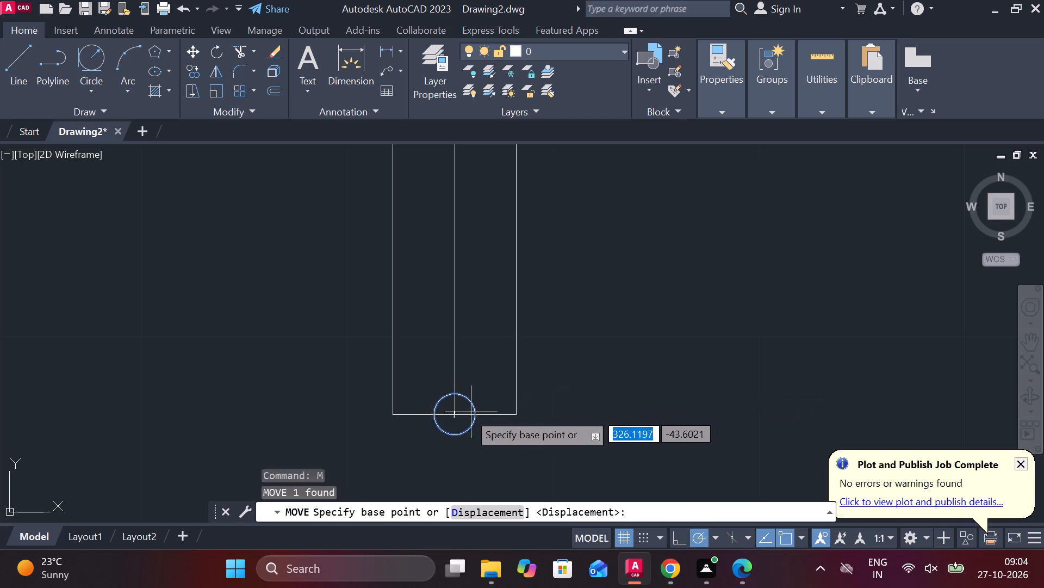
pyautogui.click(456, 415)
pyautogui.scroll(-2, 473, 304)
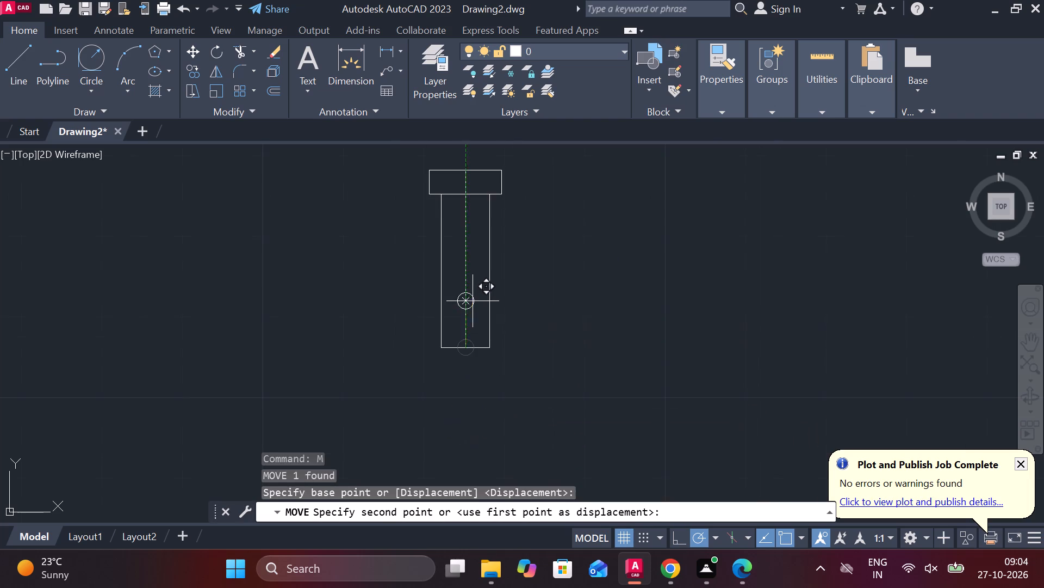
pyautogui.moveTo(473, 305); pyautogui.dragTo(469, 389, button='middle')
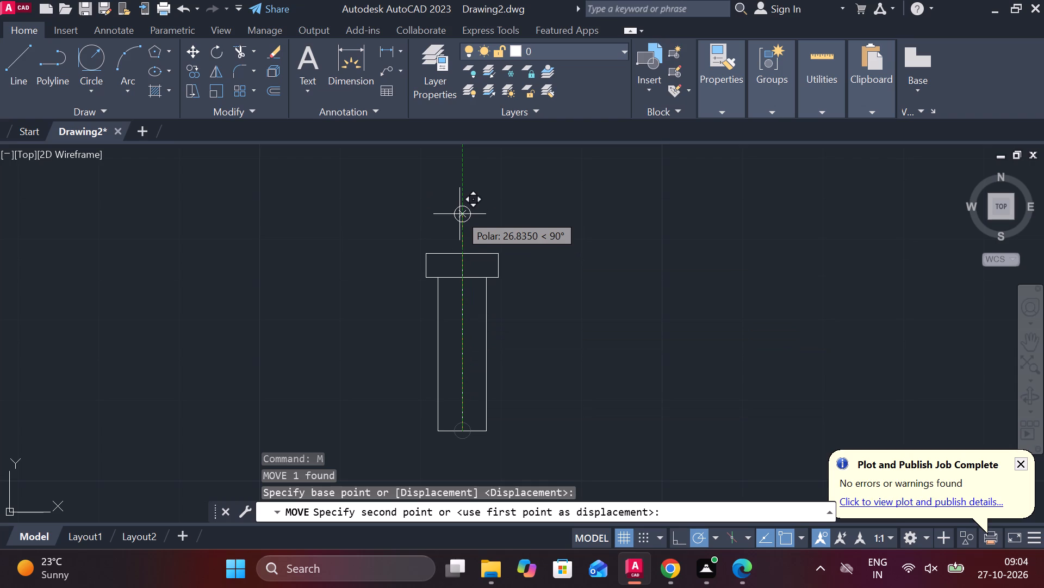
pyautogui.press('6')
pyautogui.press('Return')
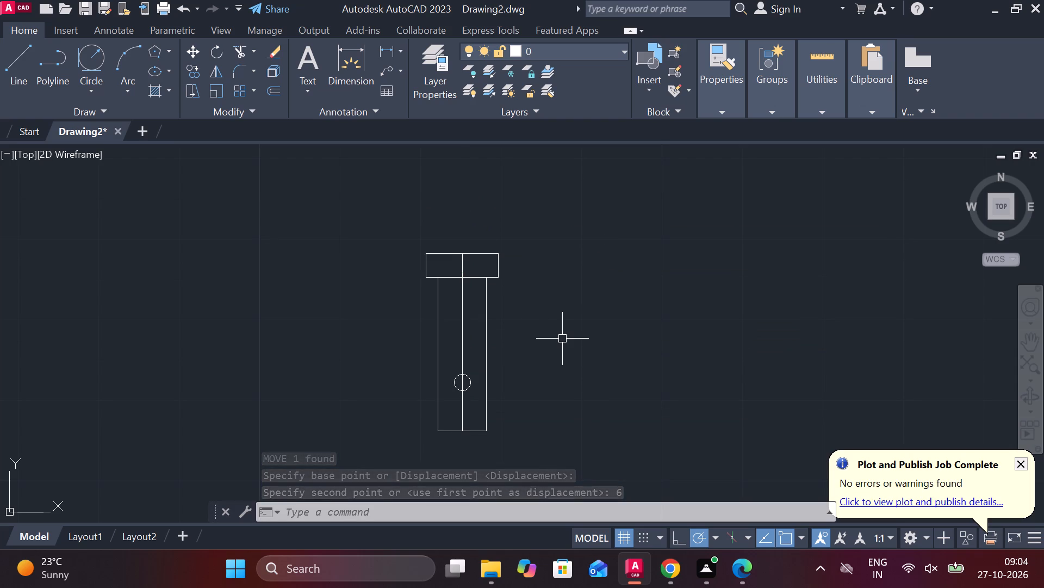
# Change the linetype of the pin's vertical centre line to CENTER2.
pyautogui.click(462, 313)
pyautogui.click(734, 116)
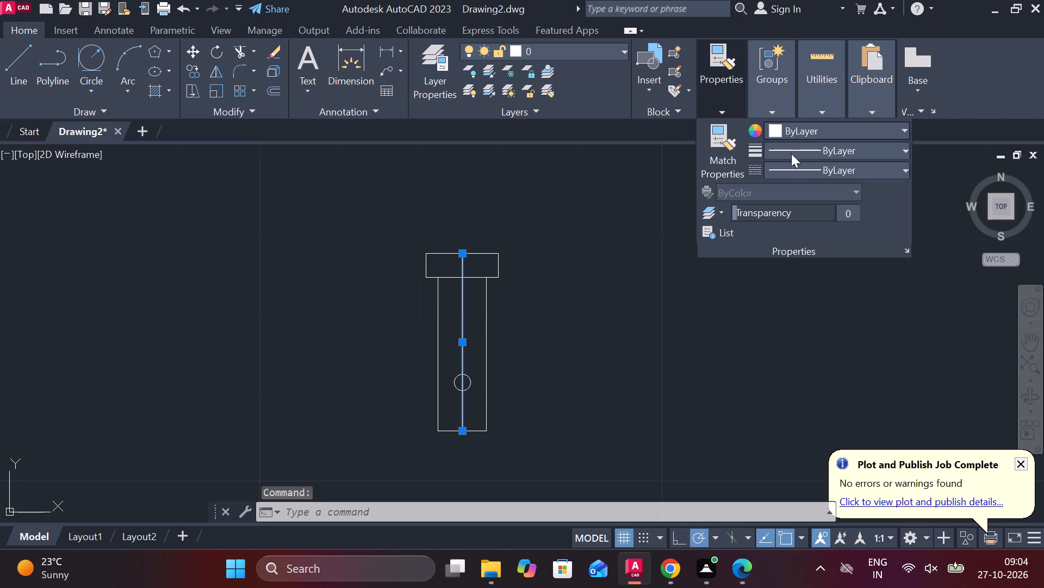
pyautogui.click(805, 164)
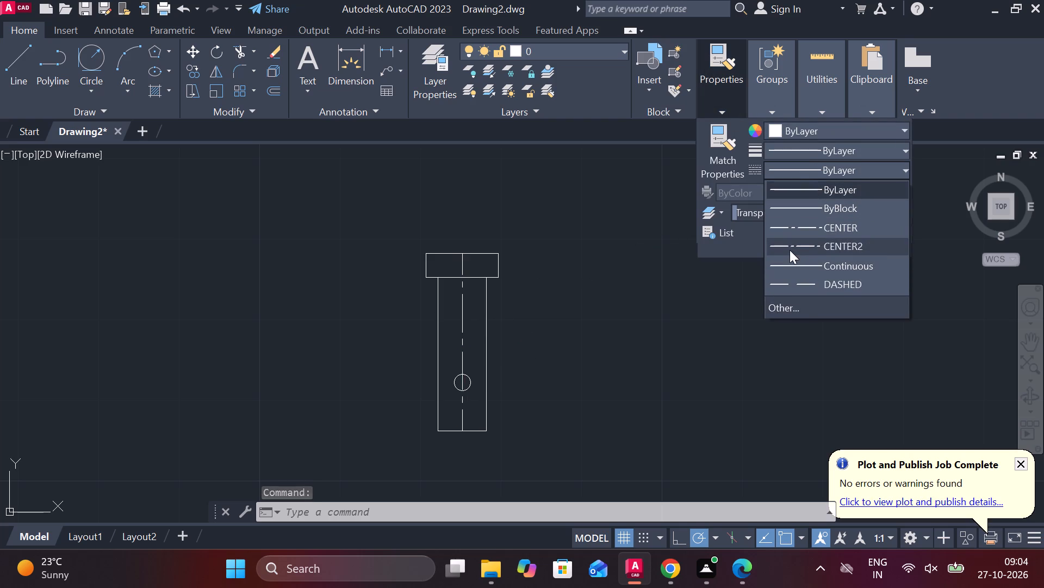
pyautogui.click(790, 250)
pyautogui.press('Escape')
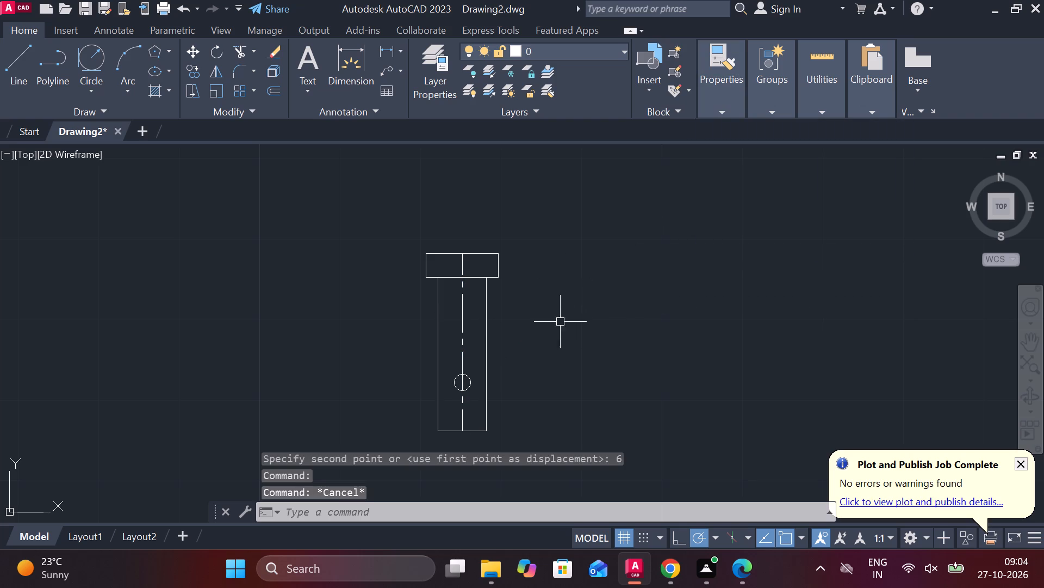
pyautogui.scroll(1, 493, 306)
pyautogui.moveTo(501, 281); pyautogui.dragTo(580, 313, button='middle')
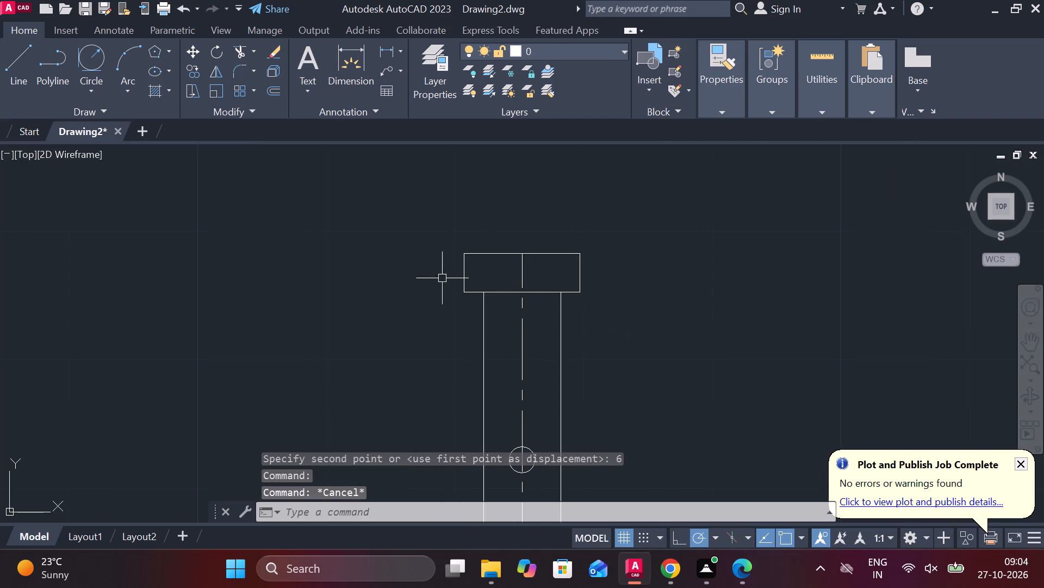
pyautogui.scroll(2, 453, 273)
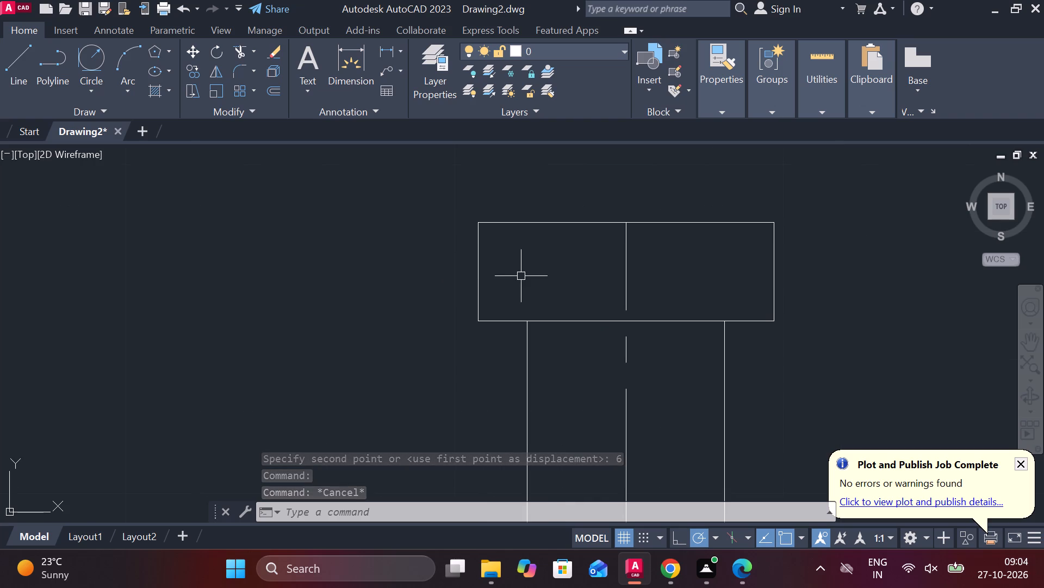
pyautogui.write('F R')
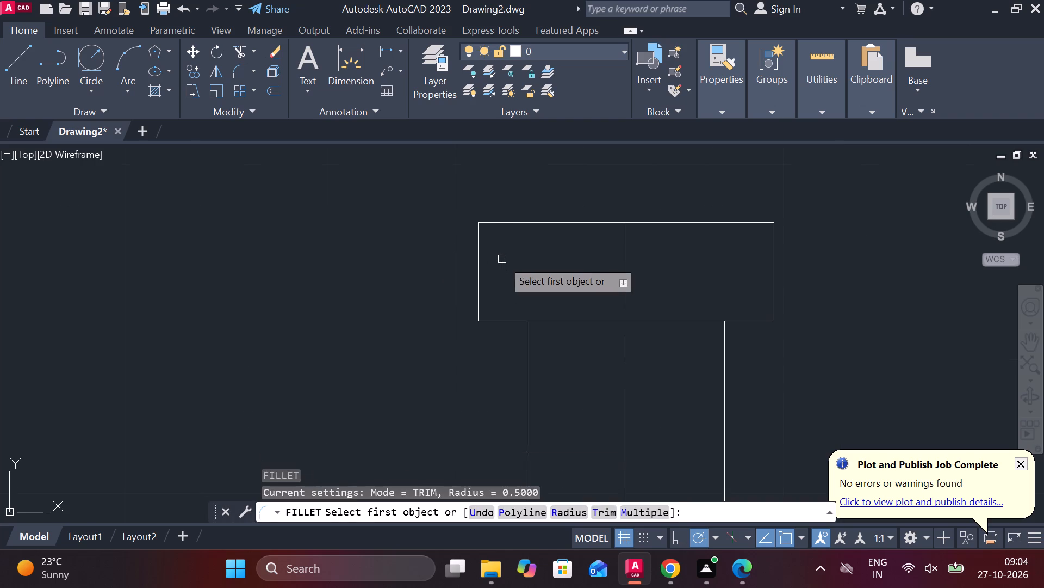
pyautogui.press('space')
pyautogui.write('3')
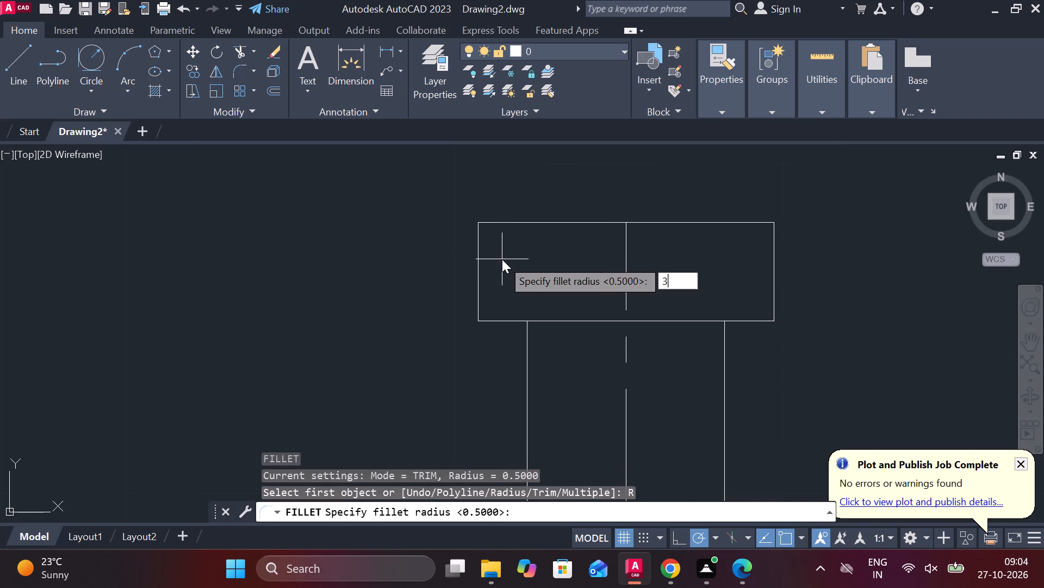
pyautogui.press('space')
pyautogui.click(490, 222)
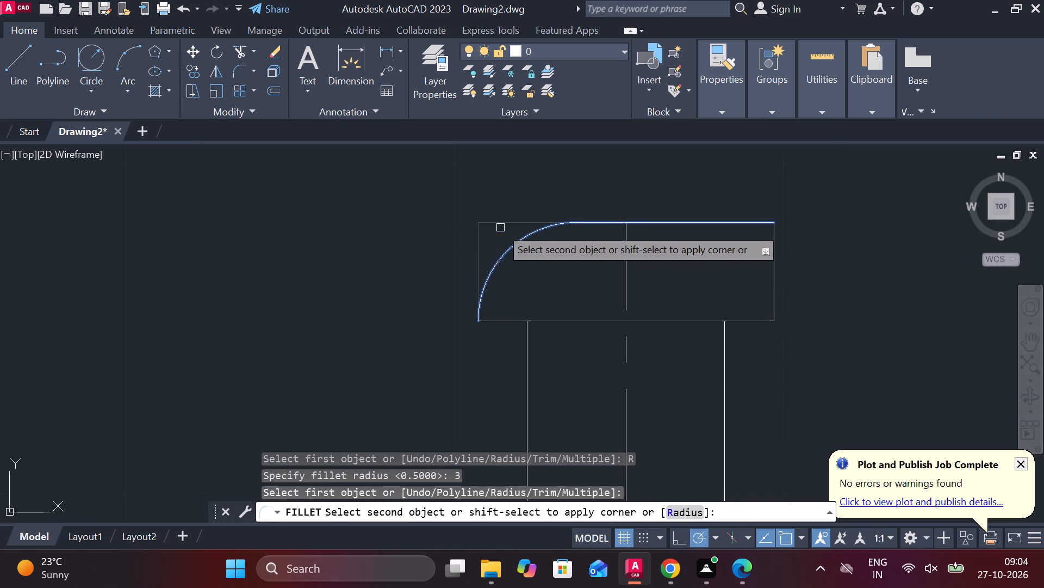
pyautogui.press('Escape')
# Fillet both upper corners of the pin head with a radius of 1.
pyautogui.write('F R 1')
pyautogui.press('space')
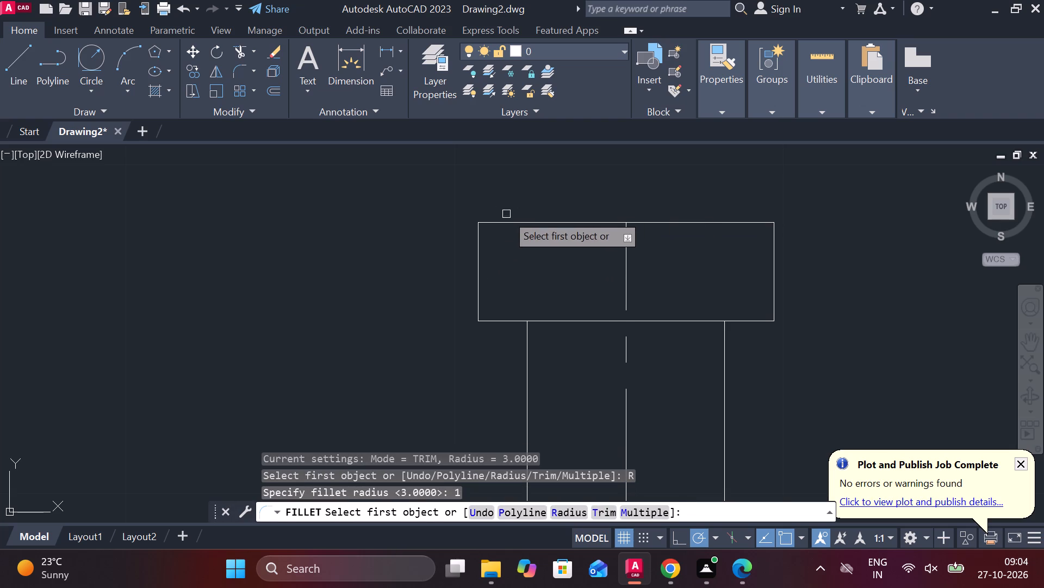
pyautogui.click(502, 219)
pyautogui.click(481, 235)
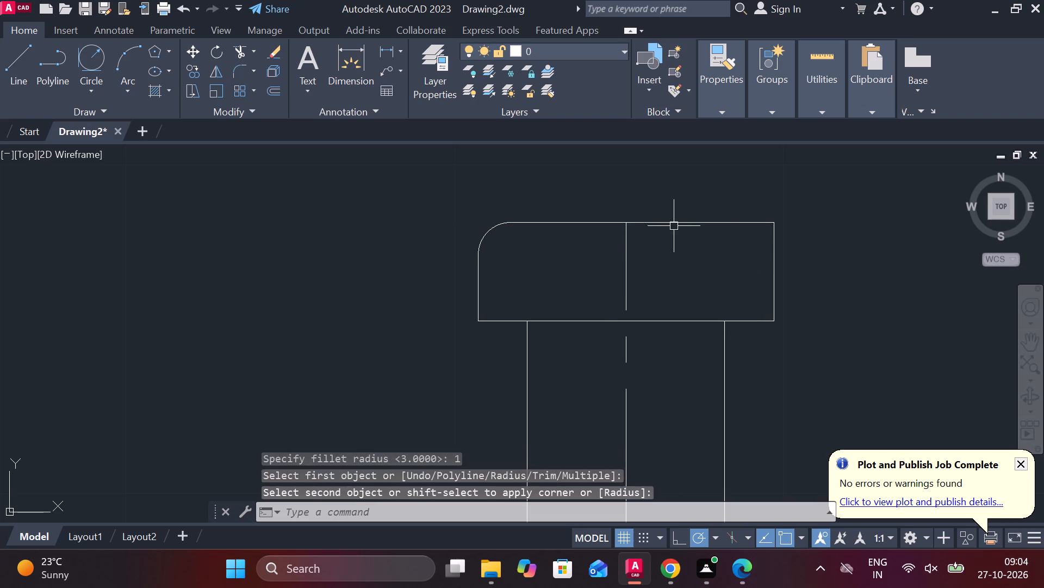
pyautogui.press('space')
pyautogui.click(734, 226)
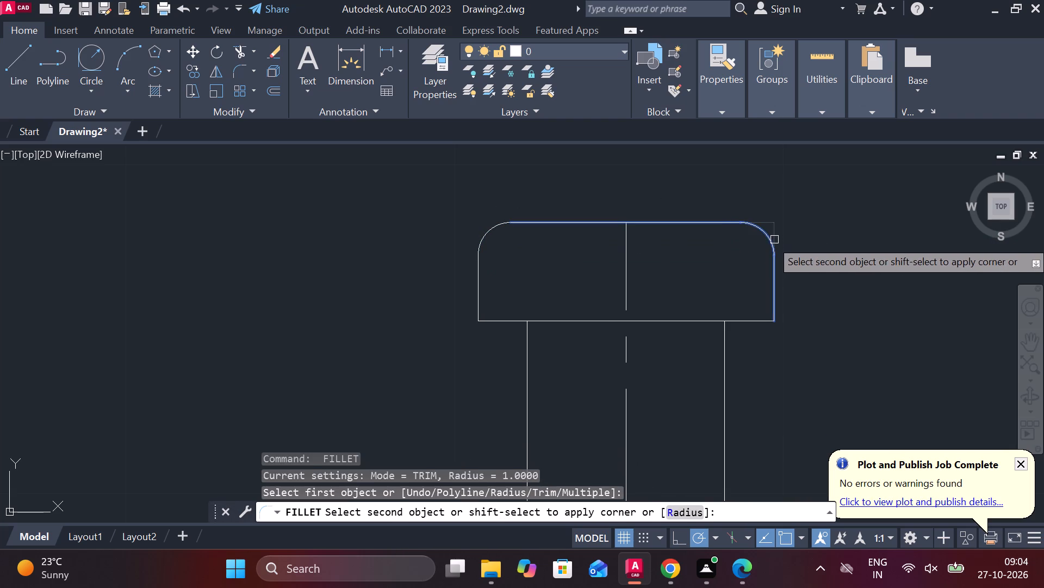
pyautogui.click(774, 240)
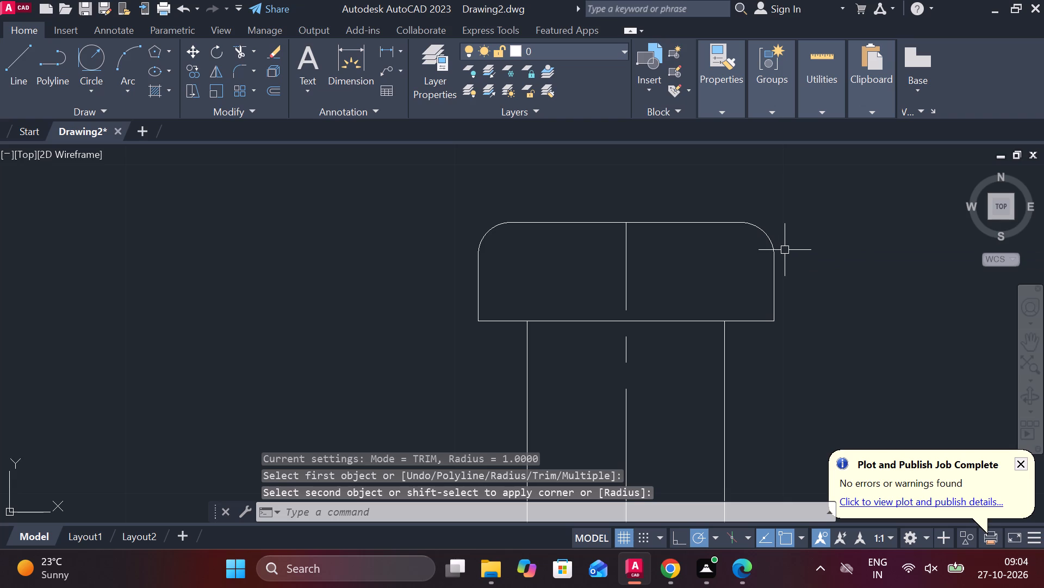
# Add a linear dimension across the full width of the pin head, placed above the head.
pyautogui.moveTo(768, 259); pyautogui.dragTo(702, 217, button='middle')
pyautogui.scroll(-2, 725, 237)
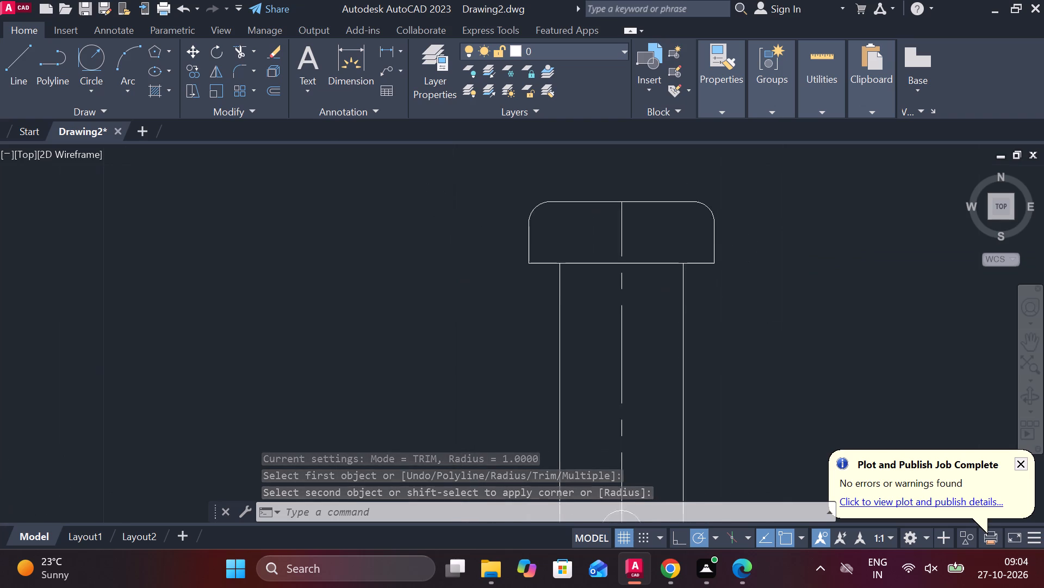
pyautogui.moveTo(732, 253); pyautogui.dragTo(664, 207, button='middle')
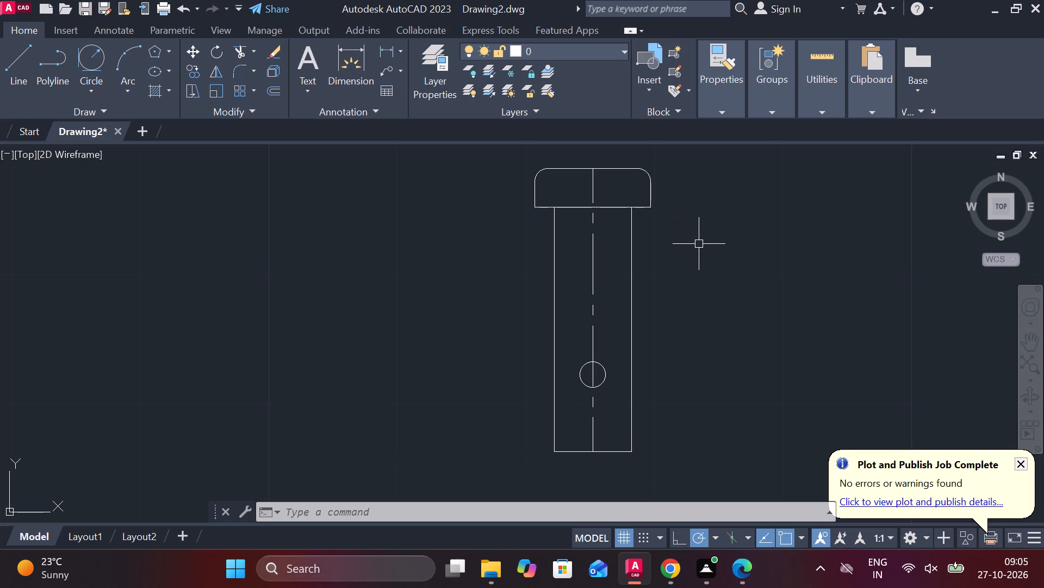
pyautogui.scroll(1, 583, 217)
pyautogui.moveTo(703, 277); pyautogui.dragTo(654, 222, button='middle')
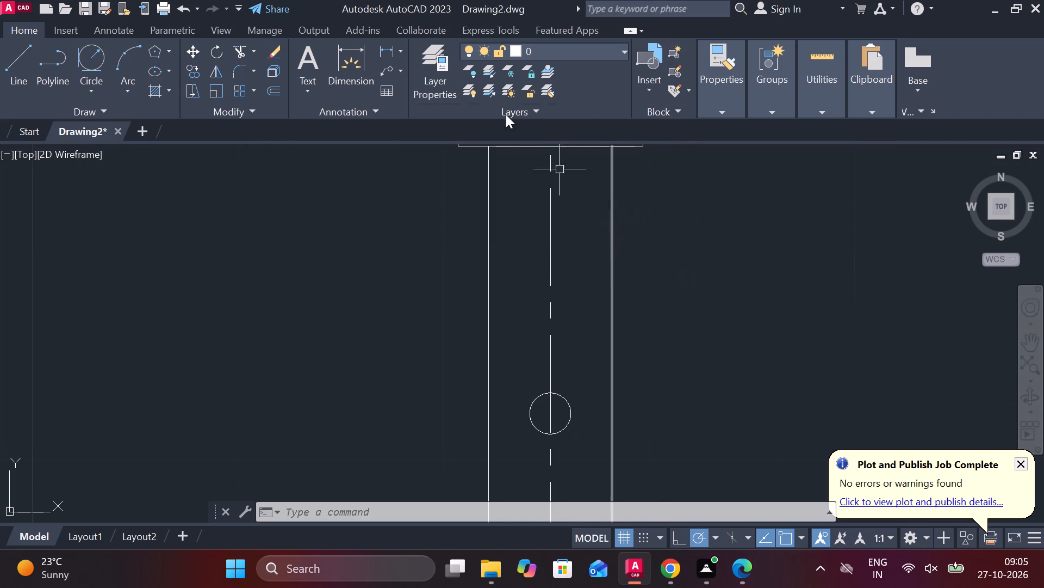
pyautogui.click(387, 47)
pyautogui.scroll(2, 490, 199)
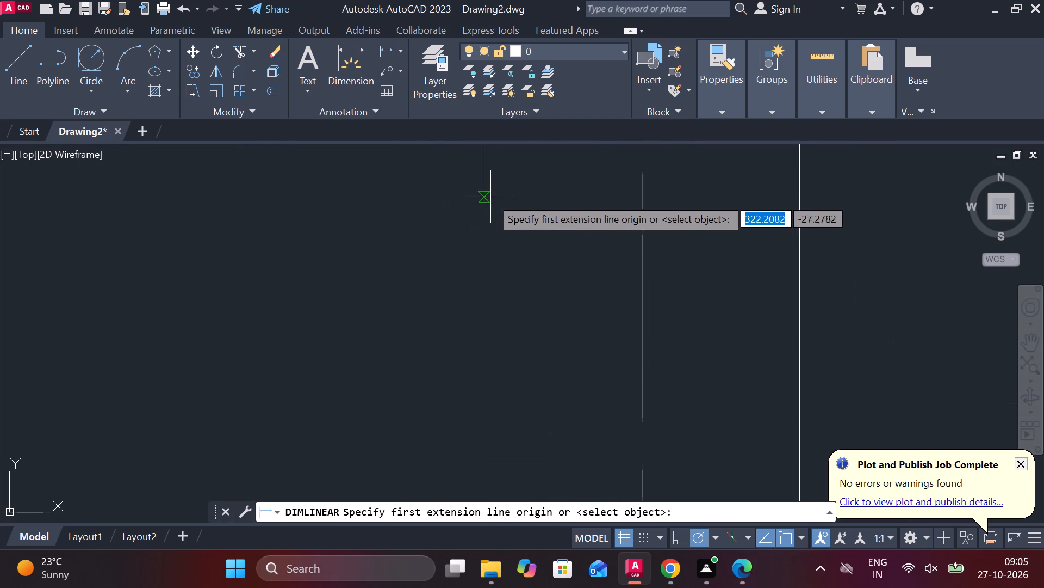
pyautogui.moveTo(490, 199); pyautogui.dragTo(423, 359, button='middle')
pyautogui.scroll(-1, 425, 322)
pyautogui.click(374, 228)
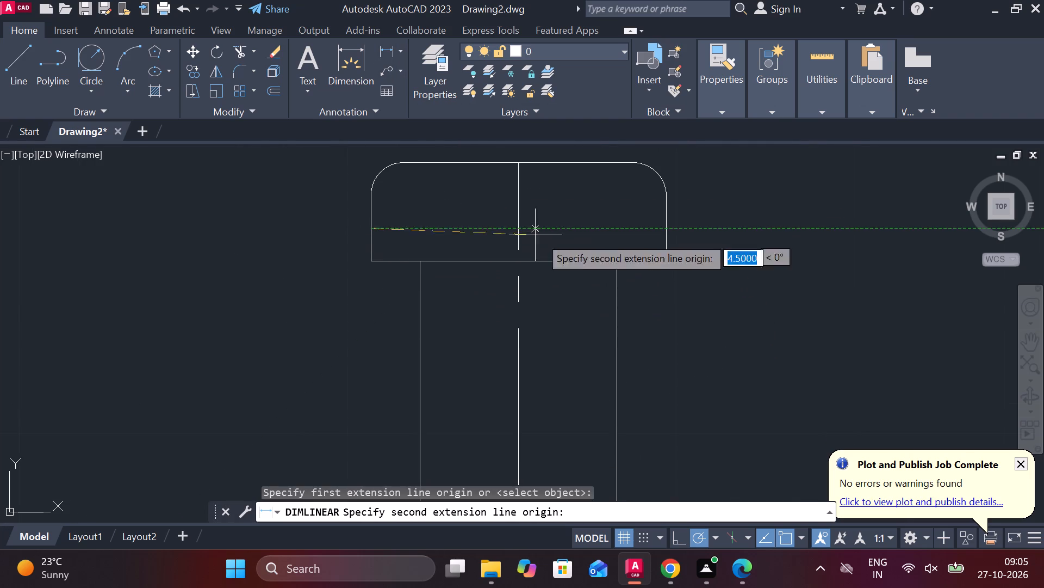
pyautogui.click(664, 231)
pyautogui.scroll(-1, 622, 240)
pyautogui.moveTo(618, 248); pyautogui.dragTo(577, 365, button='middle')
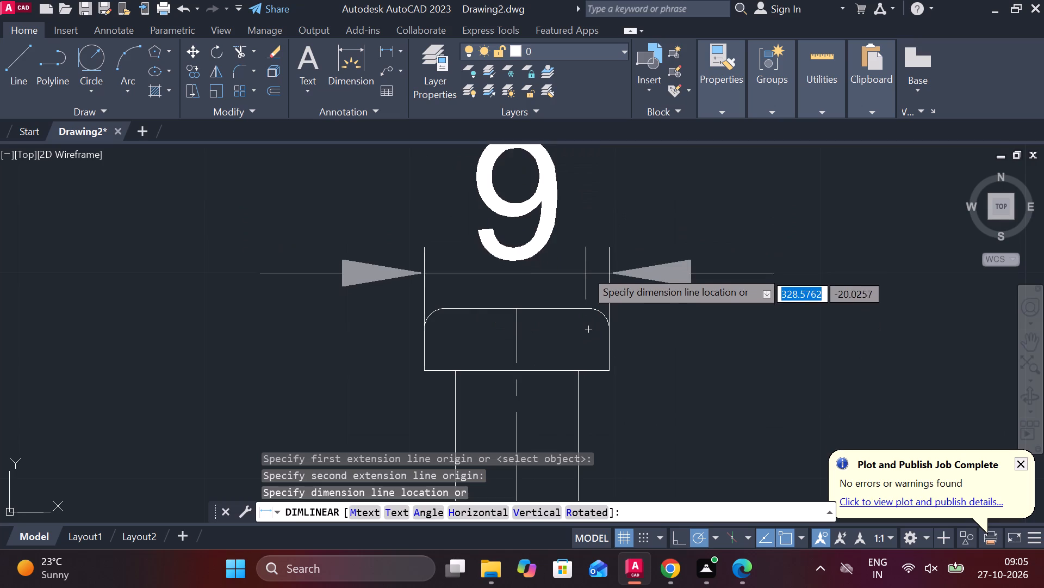
pyautogui.click(583, 252)
# Insert a diameter symbol before the value of the head width dimension.
pyautogui.scroll(-2, 583, 252)
pyautogui.doubleClick(555, 211)
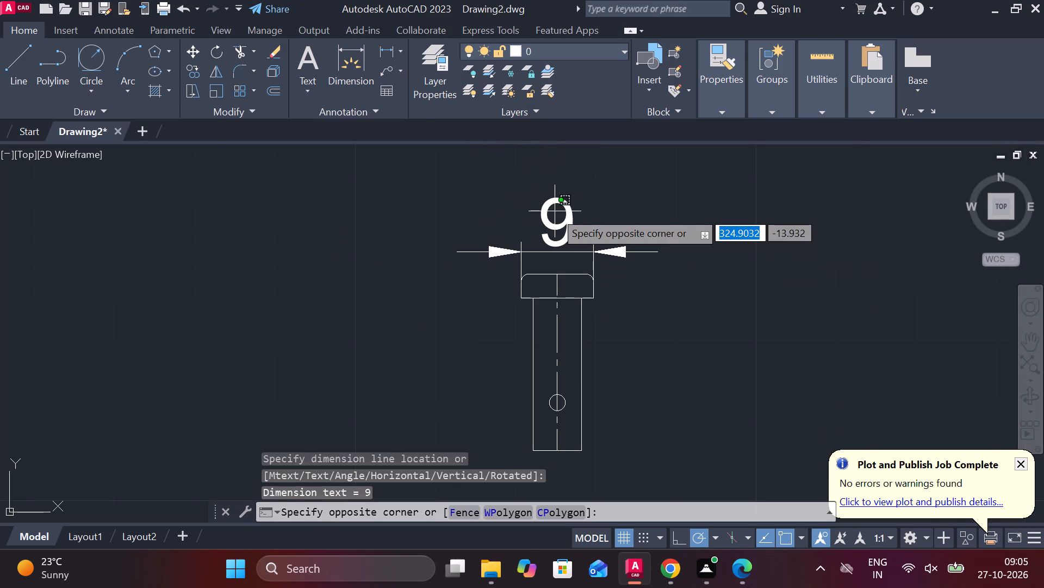
pyautogui.doubleClick(551, 200)
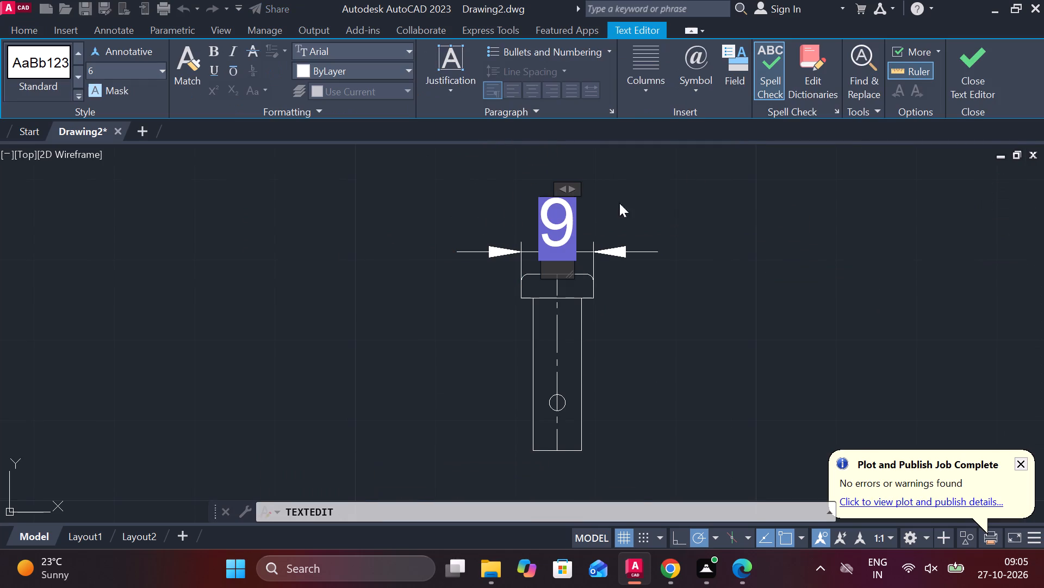
pyautogui.doubleClick(693, 92)
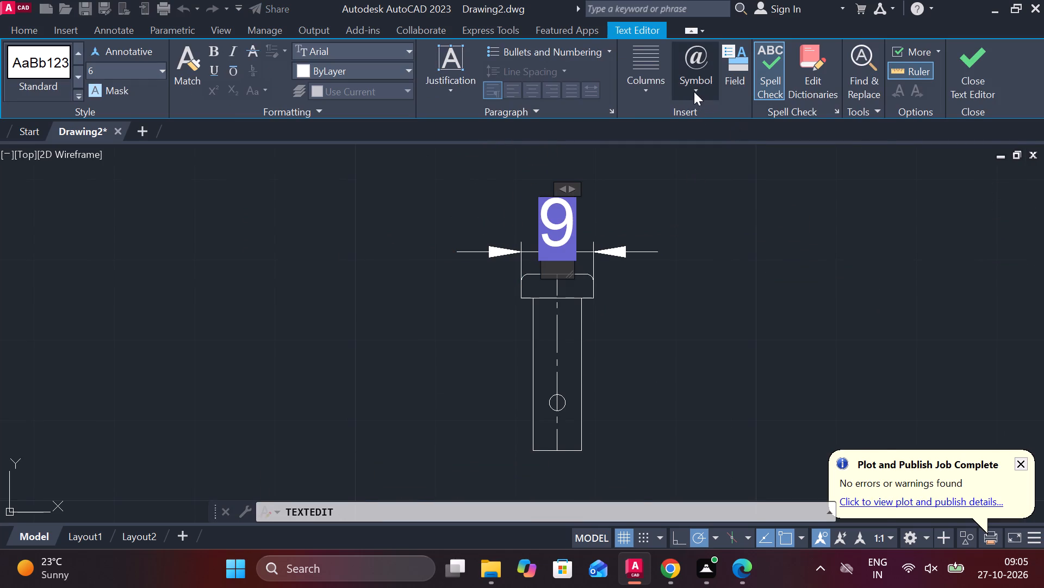
pyautogui.click(693, 91)
pyautogui.click(717, 153)
pyautogui.click(946, 79)
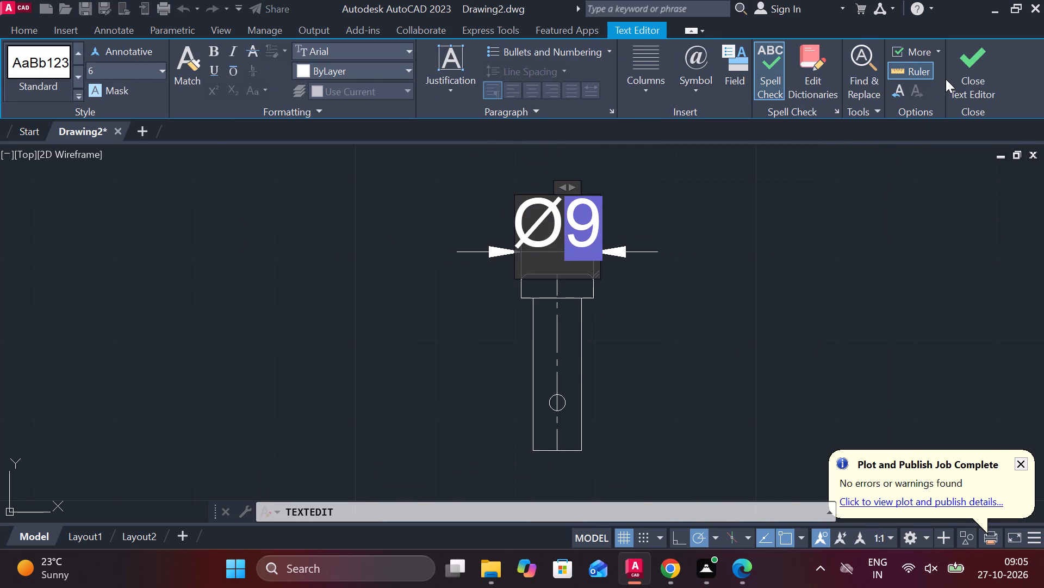
pyautogui.click(946, 61)
pyautogui.click(962, 60)
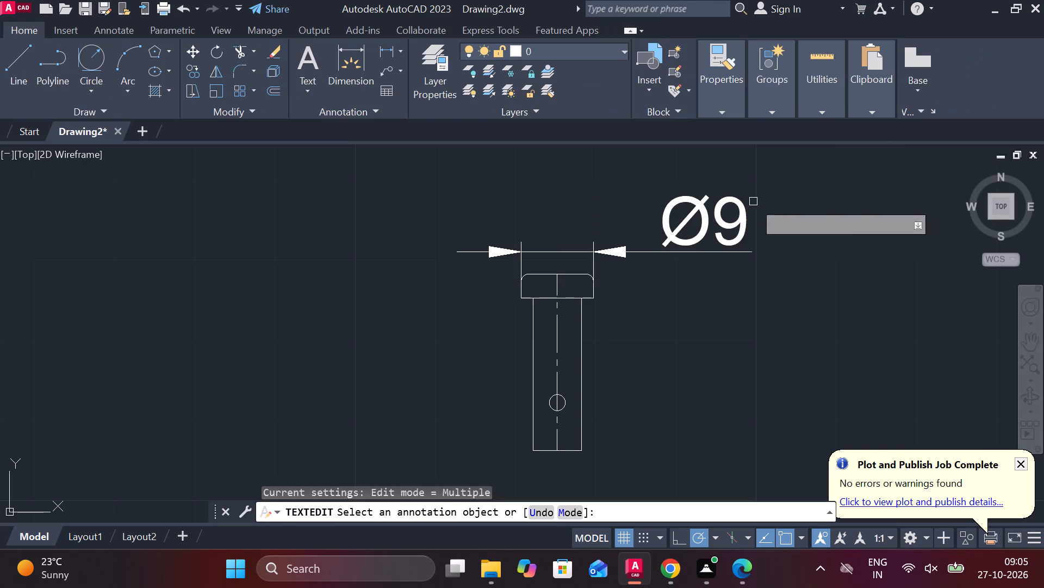
# Add a linear dimension for the pin head's height, placed to the left of the head.
pyautogui.click(390, 51)
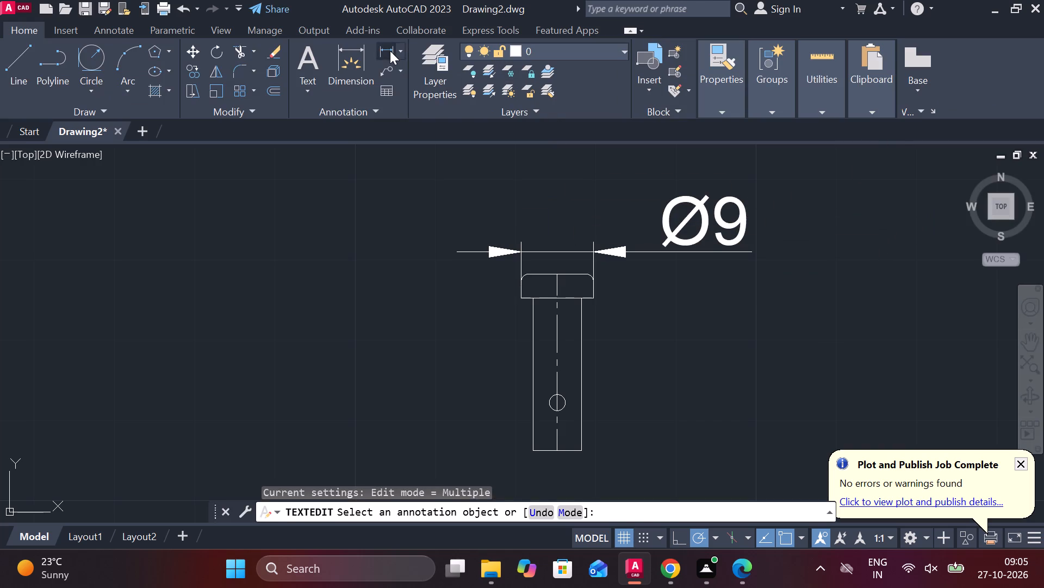
pyautogui.scroll(1, 604, 285)
pyautogui.click(505, 263)
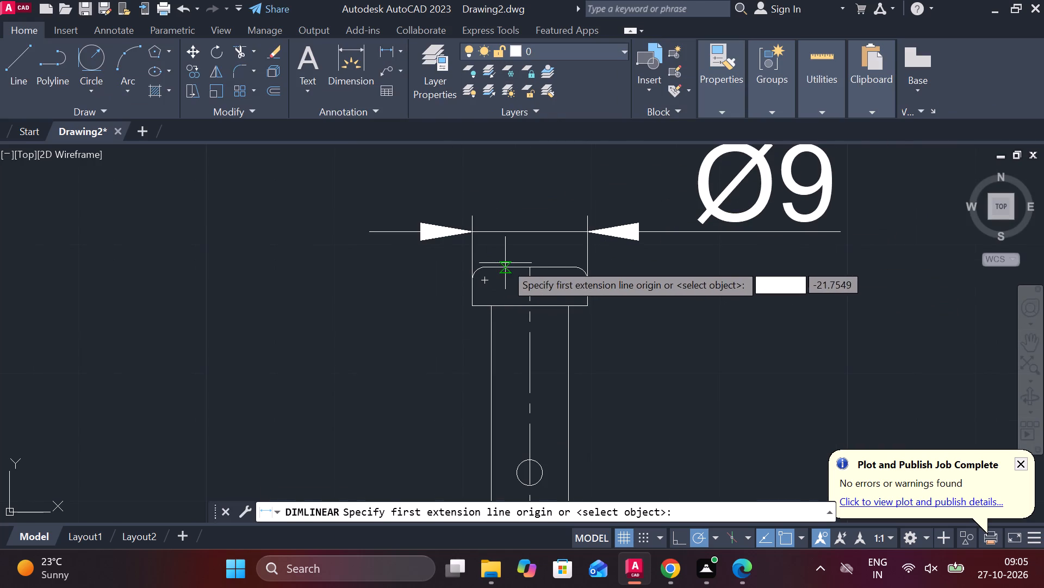
pyautogui.click(509, 304)
pyautogui.moveTo(384, 286); pyautogui.dragTo(428, 205, button='middle')
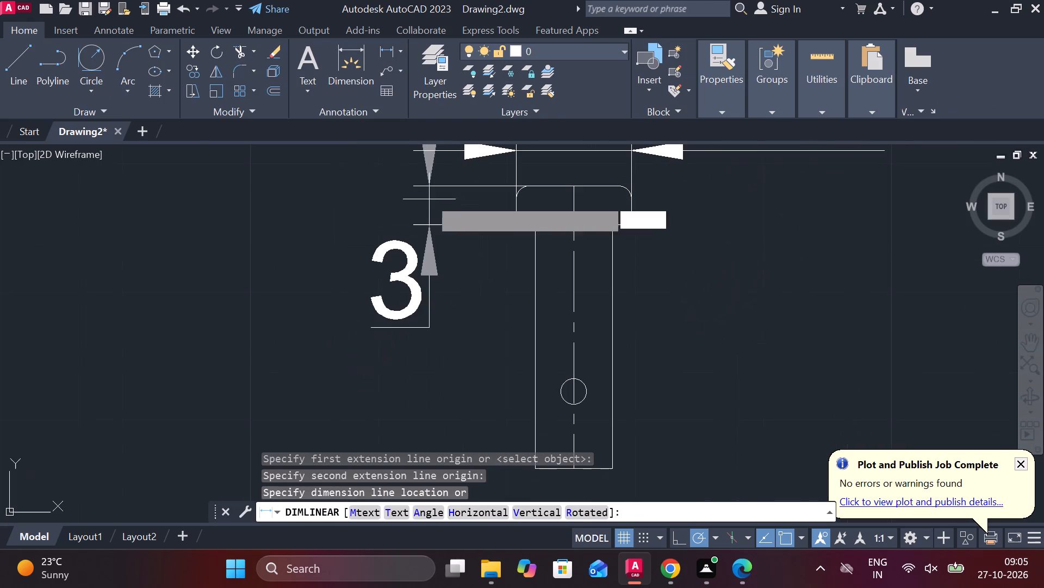
pyautogui.click(394, 186)
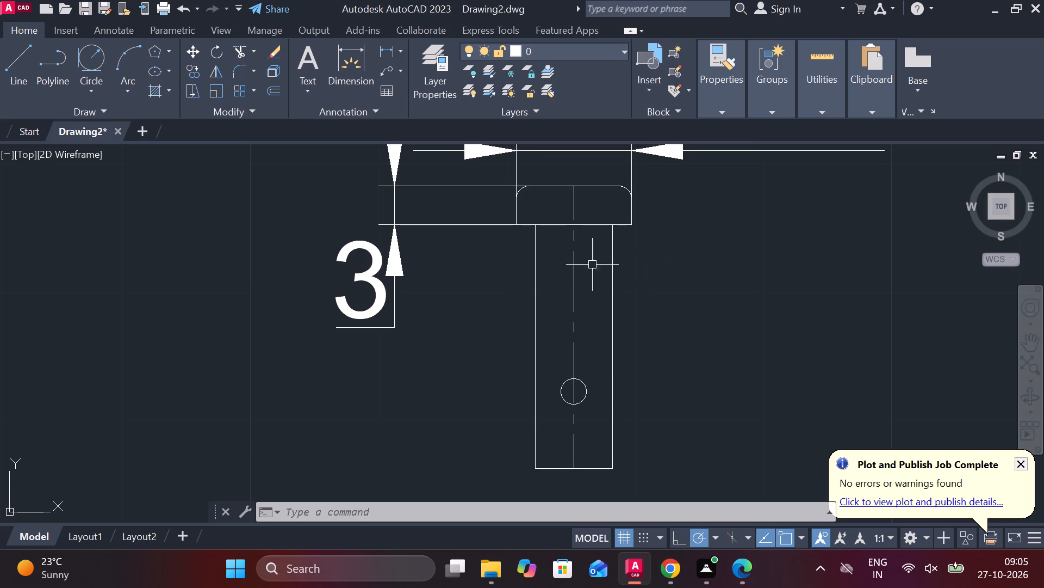
# Dimension the shank's length from the underside of the head to the lower end, placed right of the shank.
pyautogui.click(387, 52)
pyautogui.click(630, 220)
pyautogui.click(613, 474)
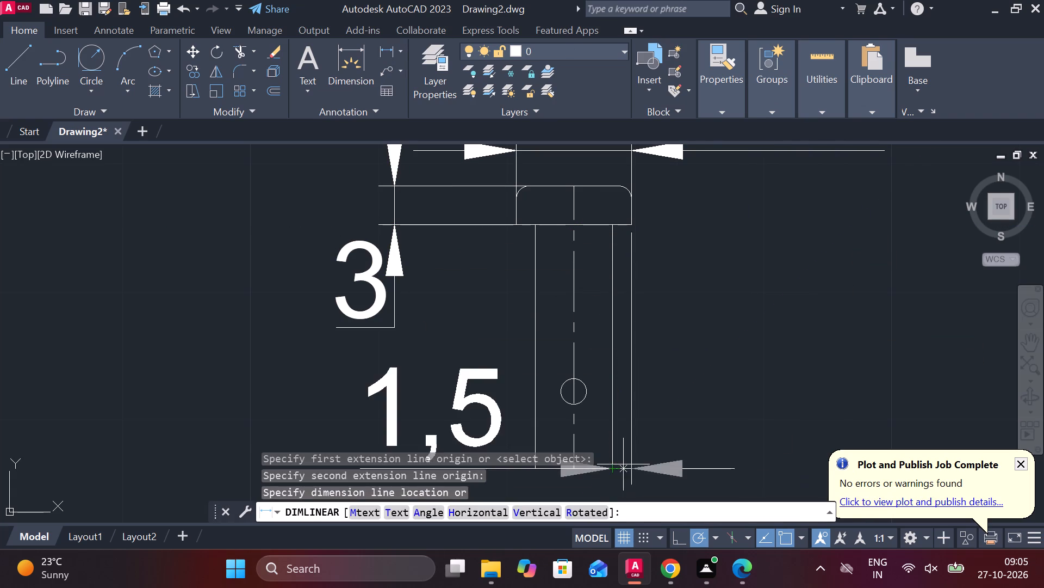
pyautogui.moveTo(704, 371); pyautogui.dragTo(697, 308, button='middle')
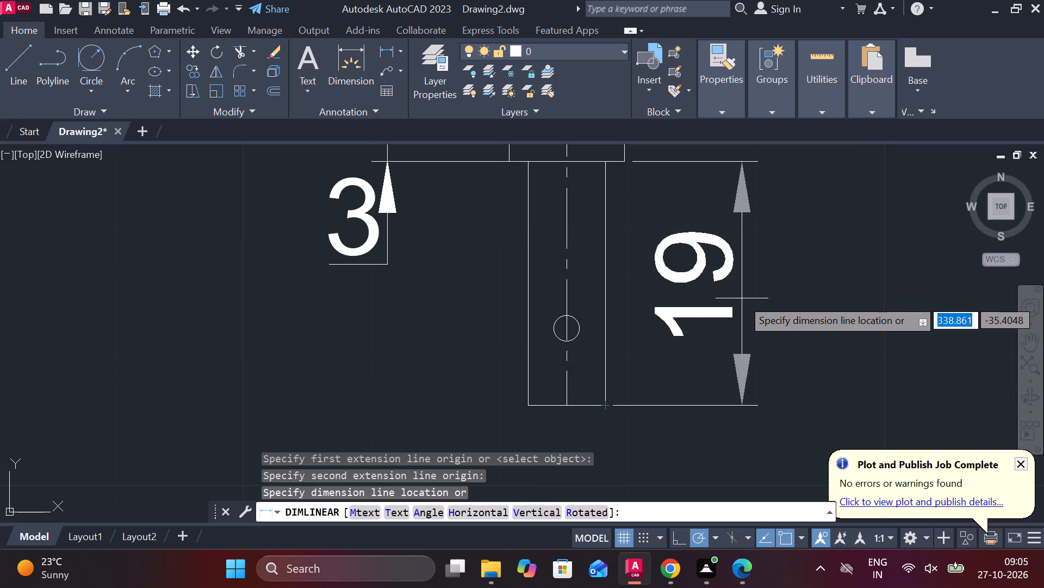
pyautogui.click(721, 318)
# Dimension the pin's overall length from head top to shank bottom, placed outside the shank length dimension.
pyautogui.scroll(-1, 724, 316)
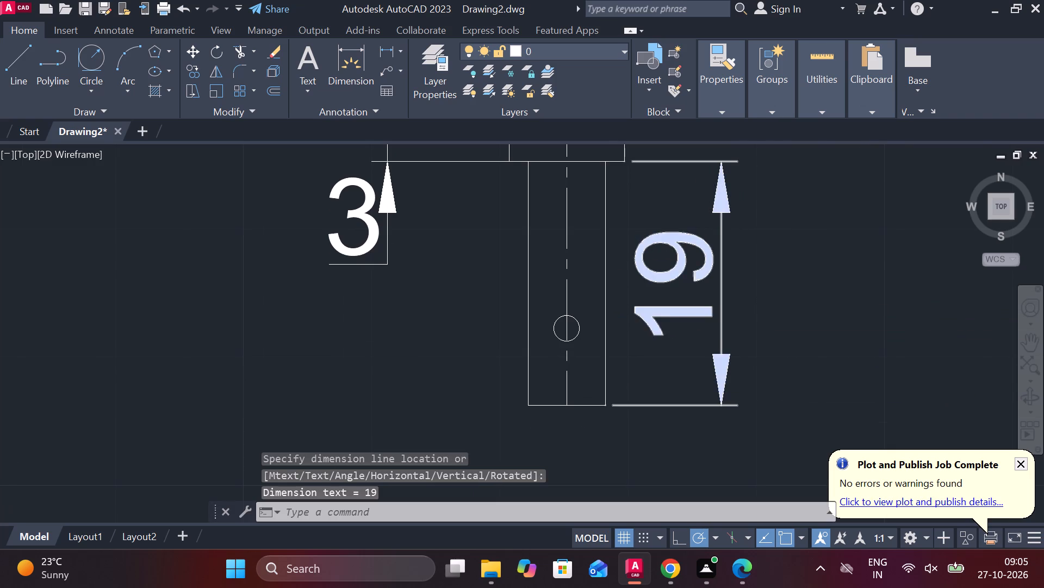
pyautogui.press('space')
pyautogui.click(631, 192)
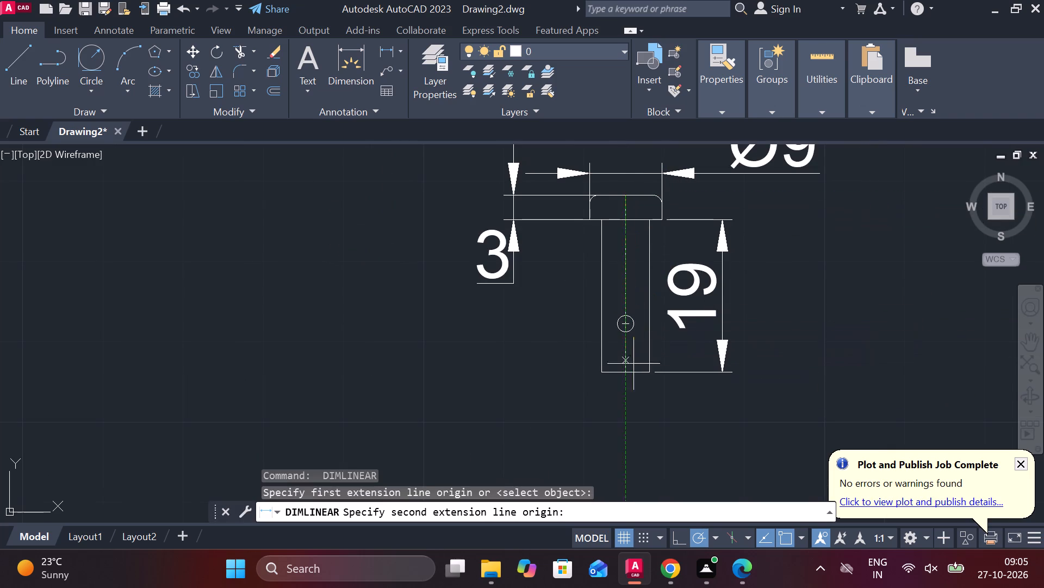
pyautogui.click(631, 371)
pyautogui.click(803, 336)
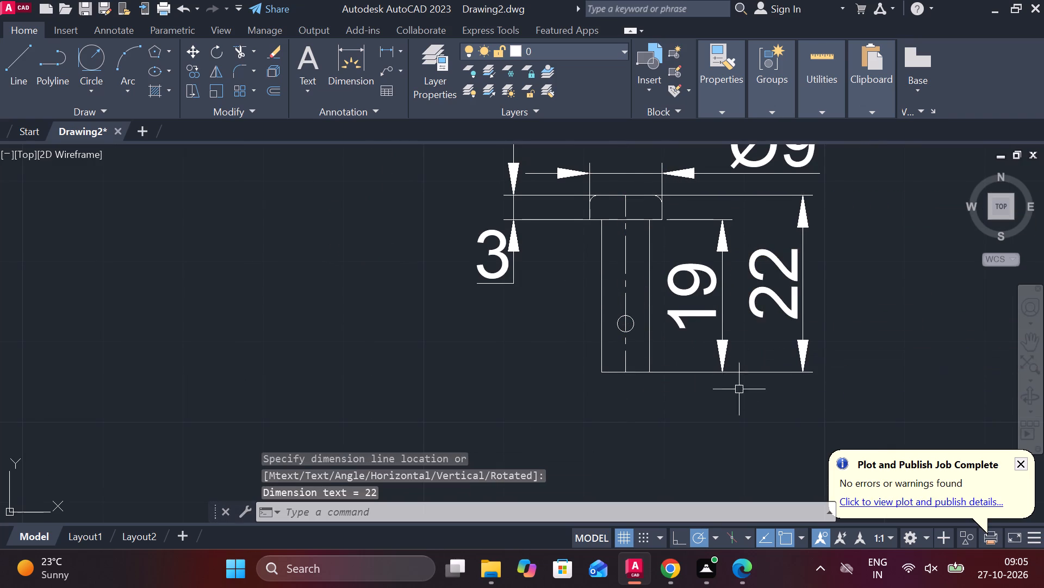
# Dimension the vertical distance from the cross hole's centre to the shank's lower end, placed left of the shank.
pyautogui.moveTo(737, 389); pyautogui.dragTo(745, 381, button='middle')
pyautogui.scroll(1, 636, 391)
pyautogui.press('space')
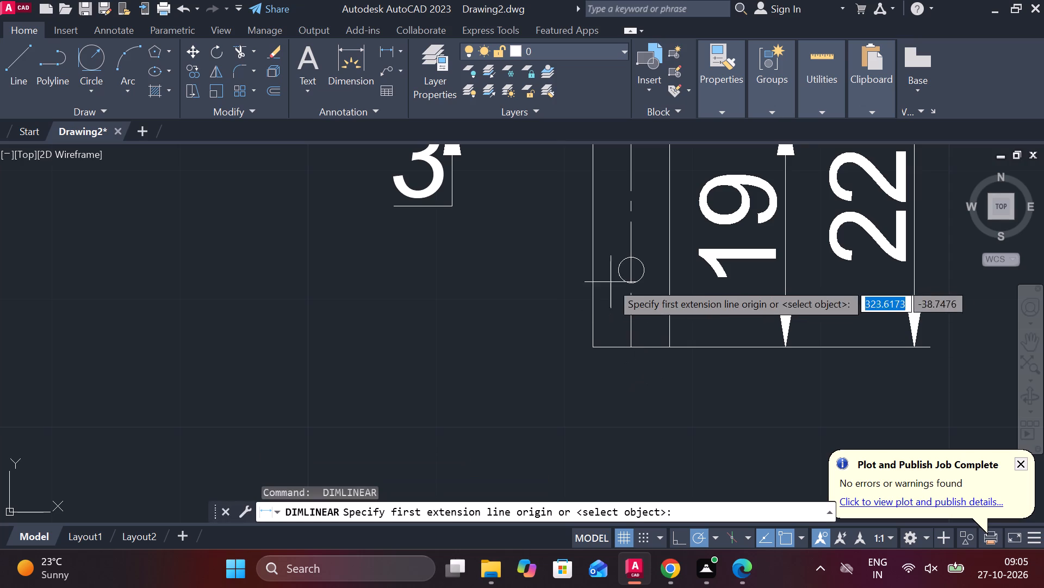
pyautogui.click(630, 272)
pyautogui.click(635, 341)
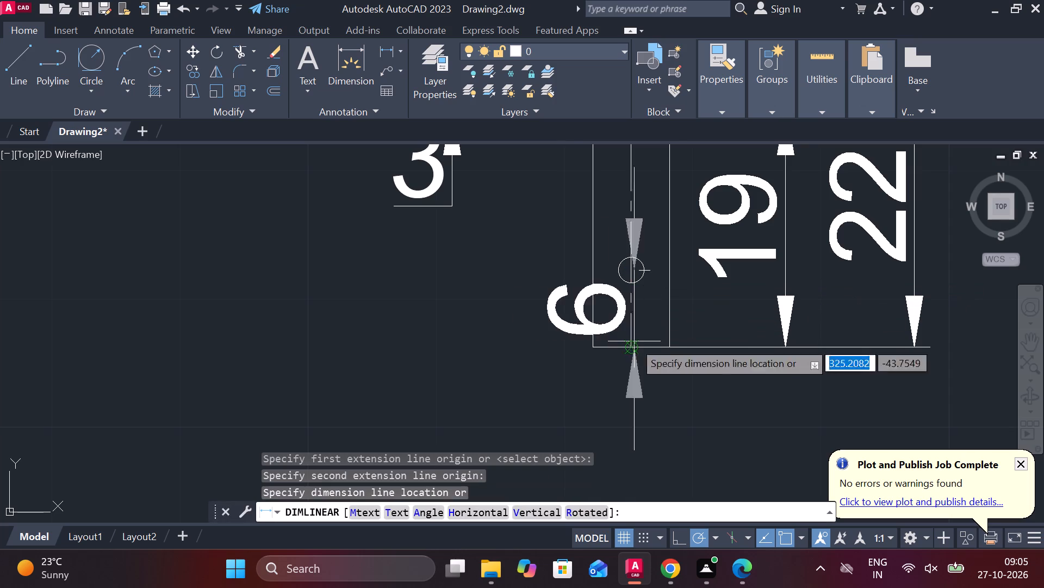
pyautogui.click(501, 329)
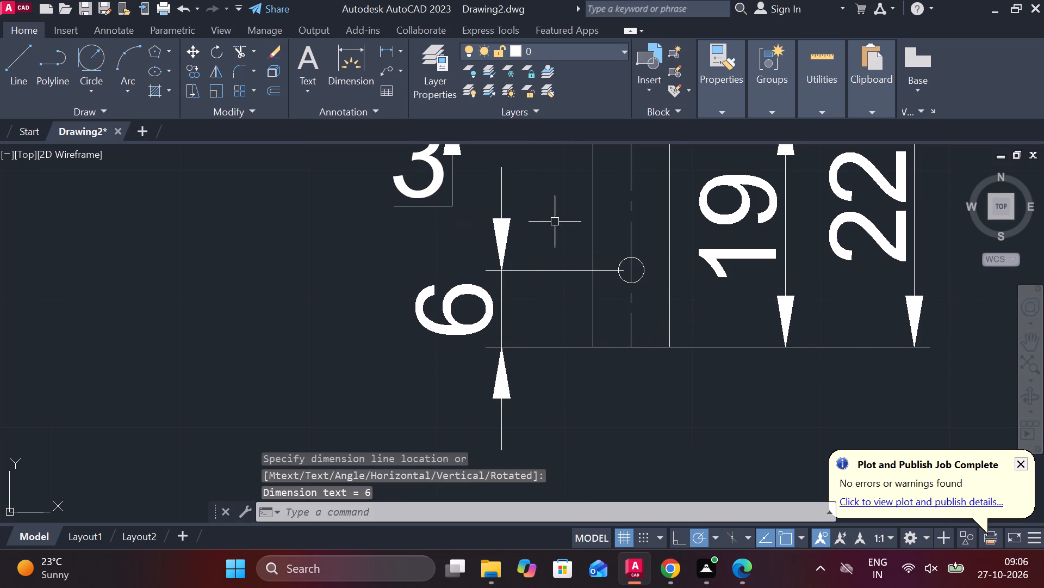
# Add a linear dimension for the pin shank's width, placed below the shank's lower end.
pyautogui.moveTo(558, 249); pyautogui.dragTo(554, 339, button='middle')
pyautogui.scroll(-1, 578, 321)
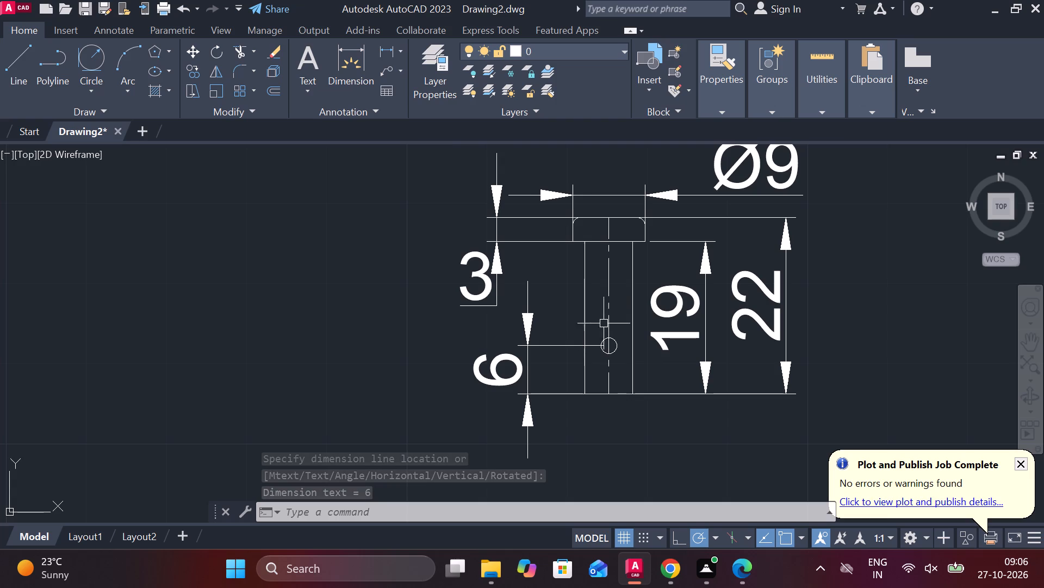
pyautogui.click(385, 44)
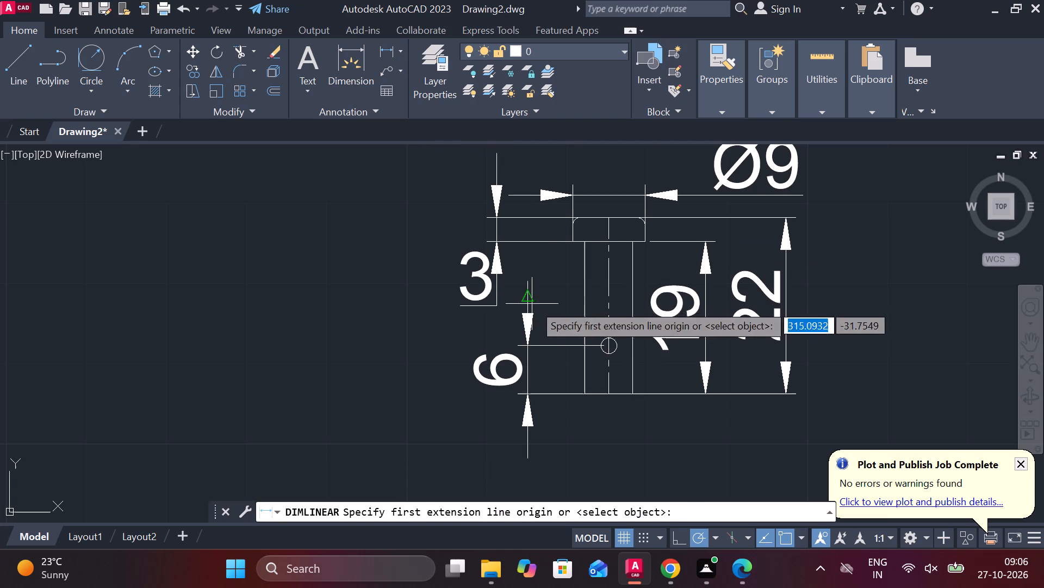
pyautogui.click(593, 287)
pyautogui.click(635, 288)
pyautogui.moveTo(594, 409); pyautogui.dragTo(588, 403, button='middle')
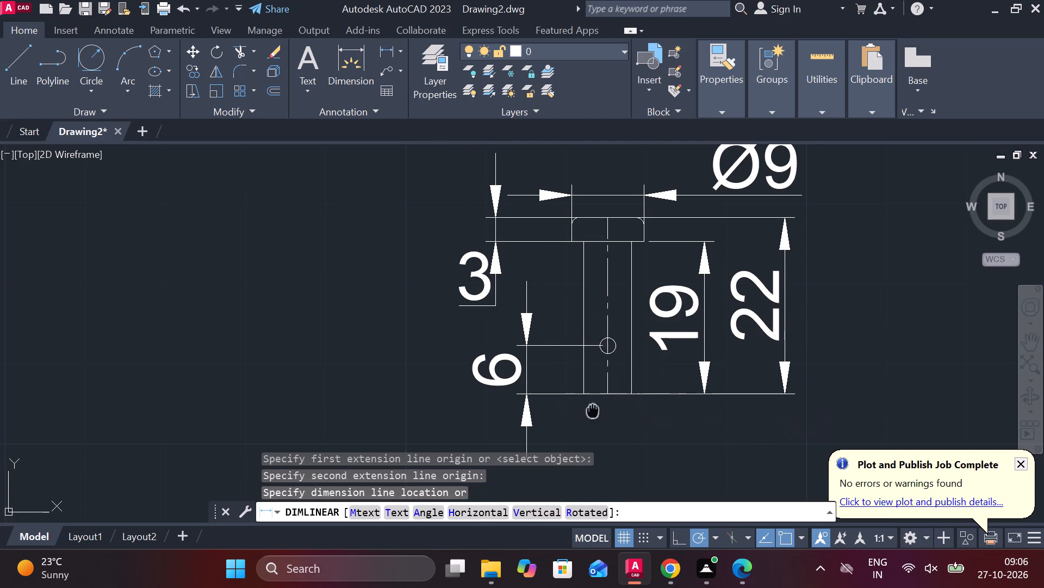
pyautogui.moveTo(588, 403); pyautogui.dragTo(590, 301, button='middle')
pyautogui.click(583, 376)
# Insert a diameter symbol before the 6 in the shank width dimension below the pin.
pyautogui.doubleClick(612, 360)
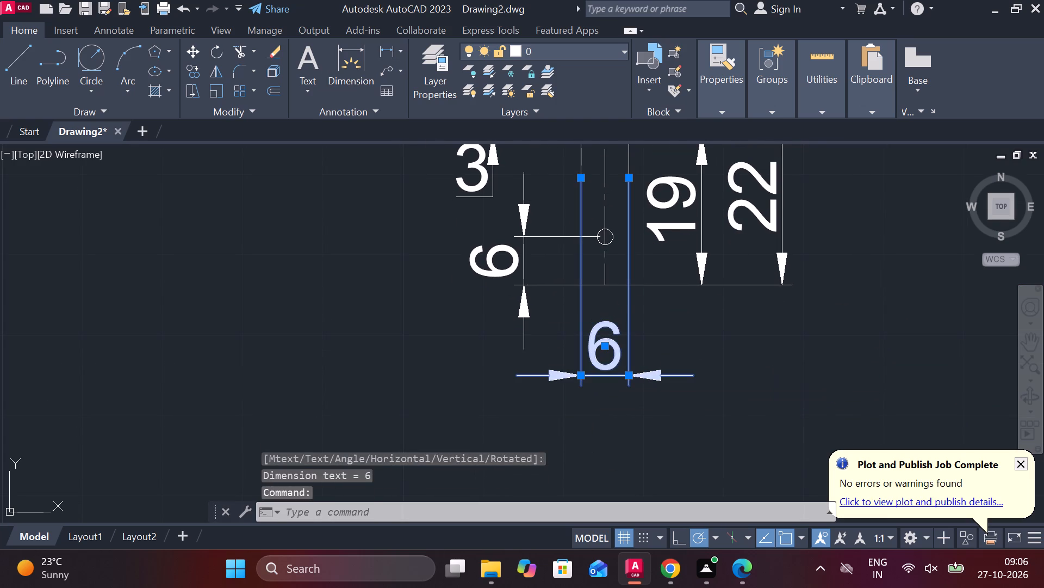
pyautogui.click(685, 95)
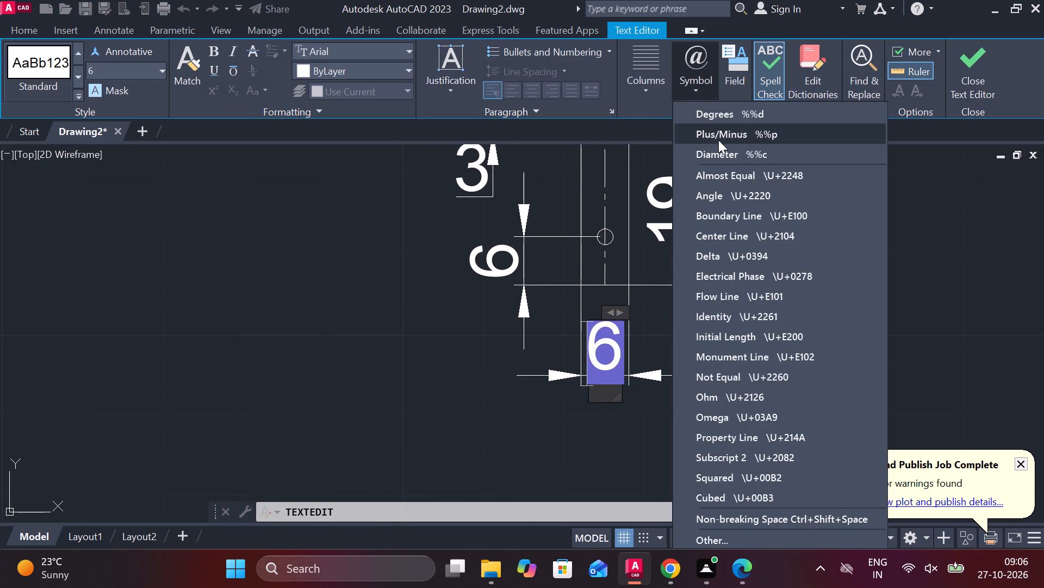
pyautogui.click(719, 152)
pyautogui.doubleClick(977, 102)
pyautogui.click(967, 82)
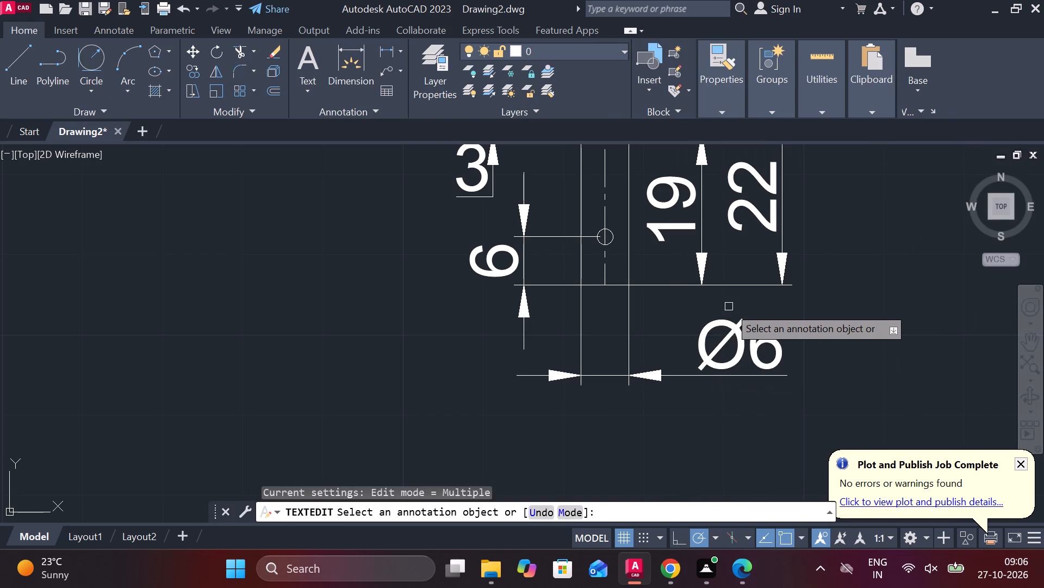
pyautogui.press('Escape')
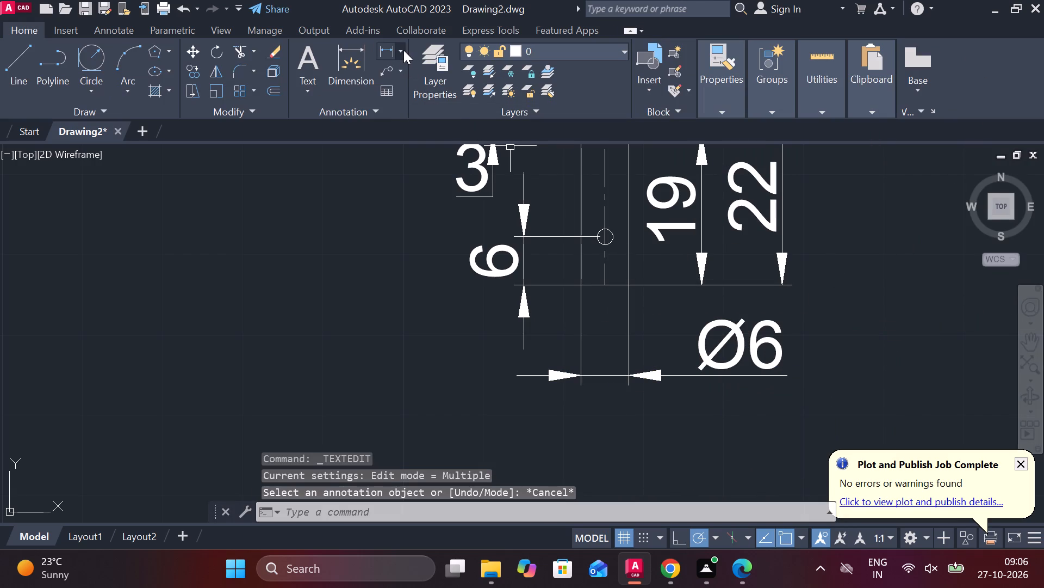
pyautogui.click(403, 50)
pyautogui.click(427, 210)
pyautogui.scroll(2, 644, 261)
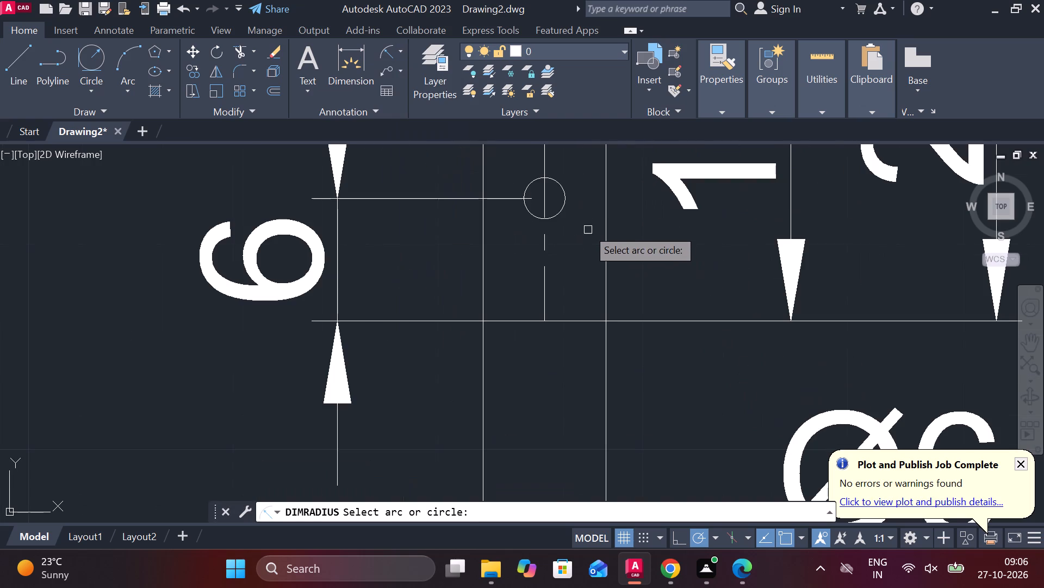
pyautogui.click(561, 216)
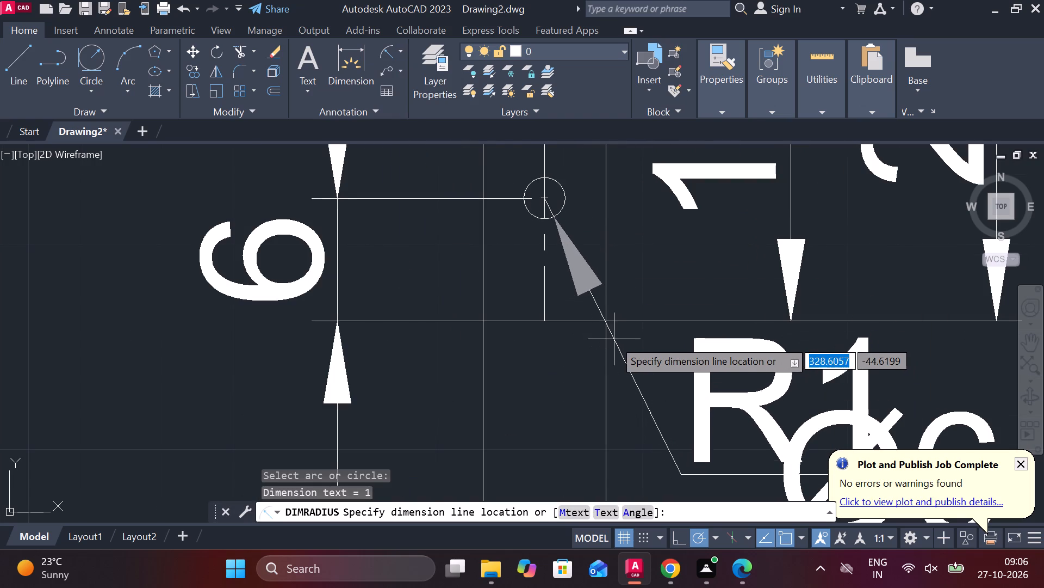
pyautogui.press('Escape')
# Add a diameter dimension to the pin's cross hole, with its text below and left of the shank.
pyautogui.click(400, 51)
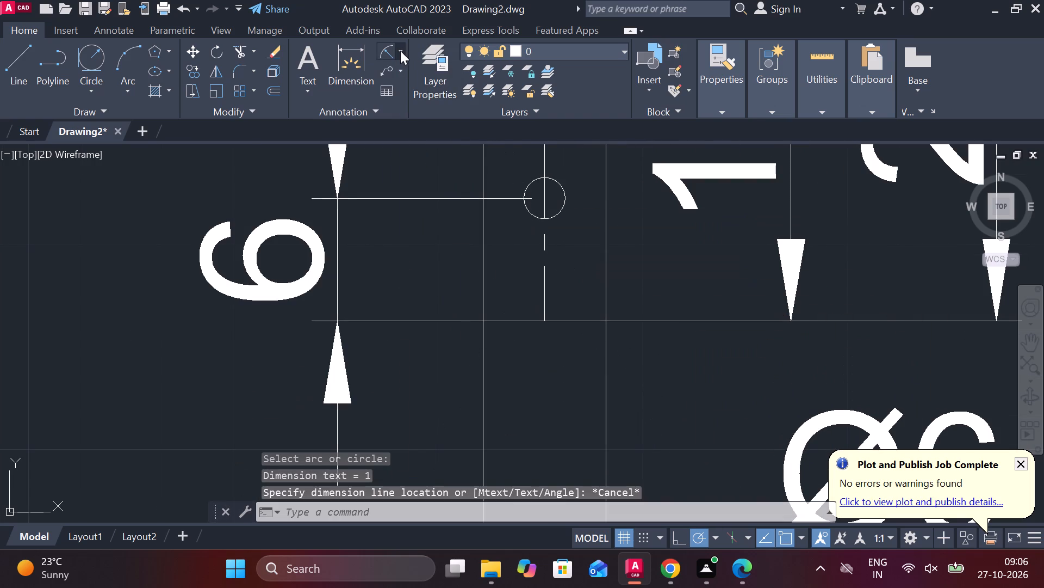
pyautogui.click(431, 241)
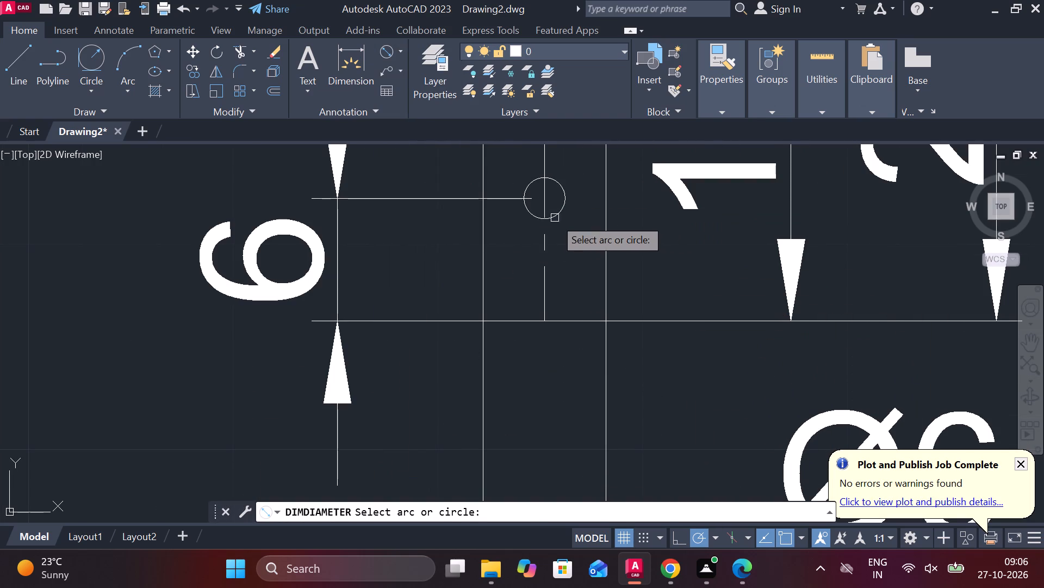
pyautogui.click(550, 217)
pyautogui.scroll(-2, 569, 344)
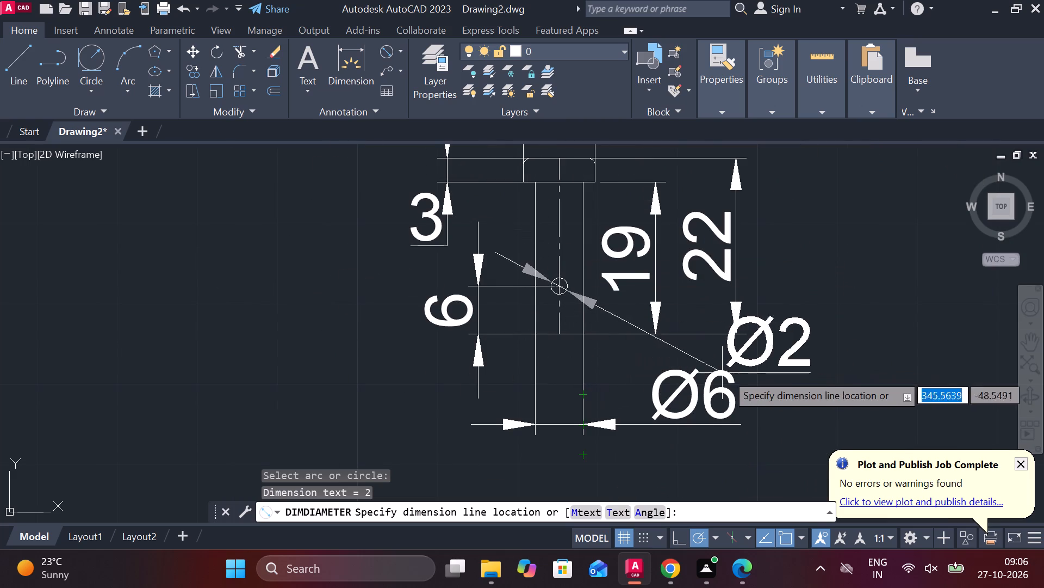
pyautogui.scroll(2, 611, 393)
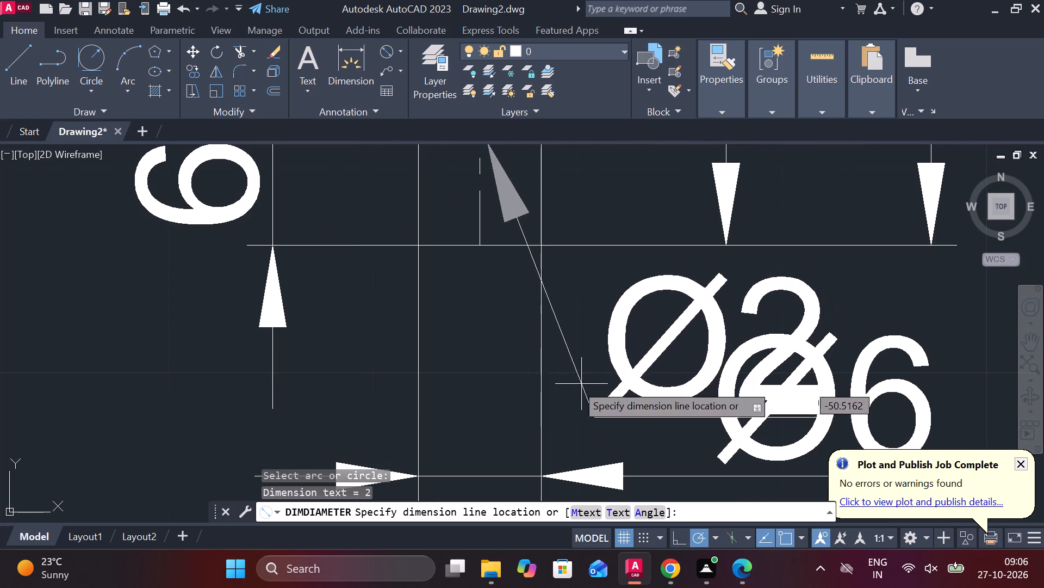
pyautogui.moveTo(334, 404); pyautogui.dragTo(561, 372, button='middle')
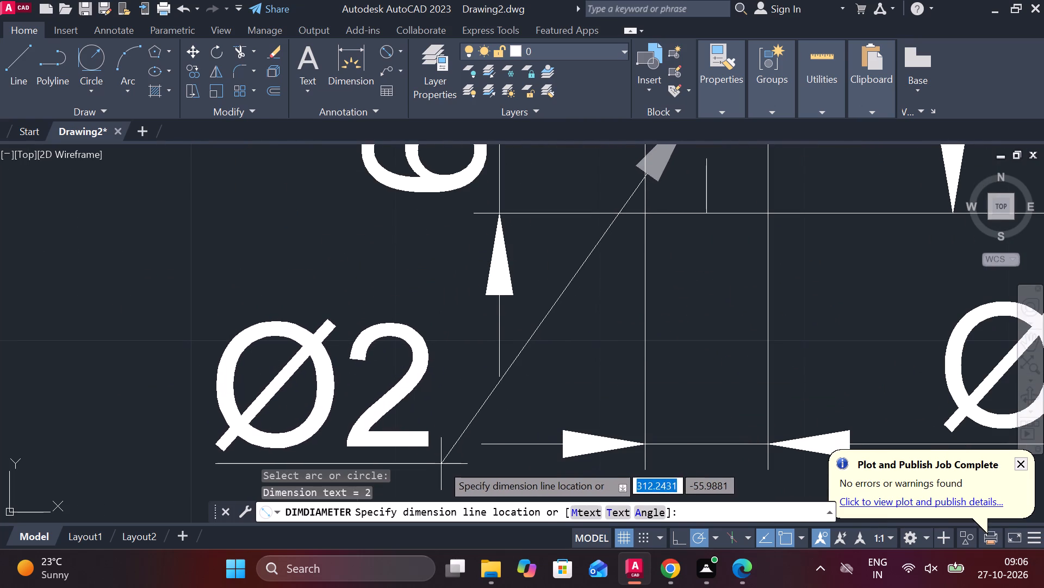
pyautogui.click(463, 461)
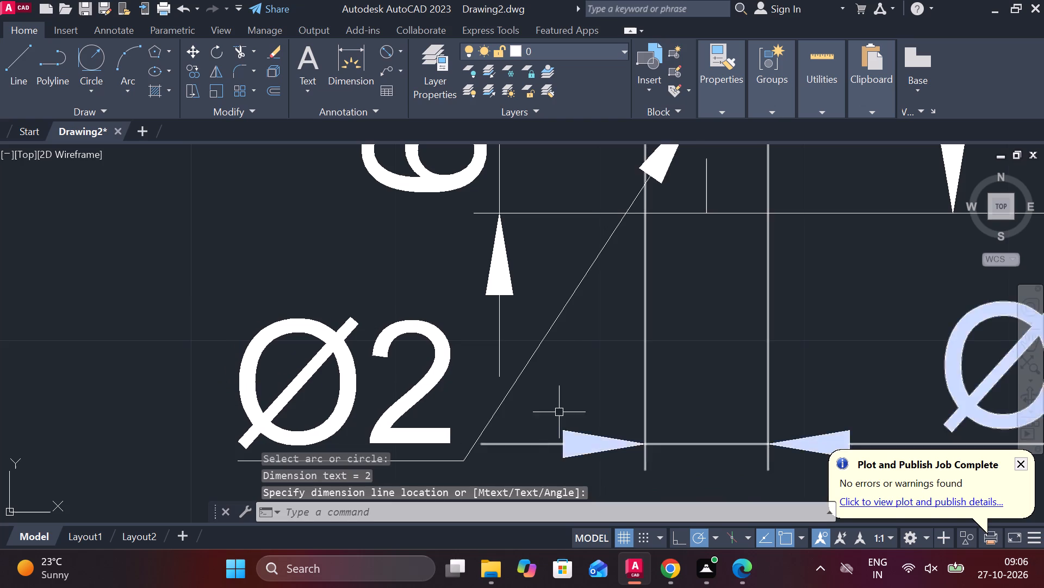
# Add a multileader from the pin head's top with the part number 5 at text height 10, landing above left.
pyautogui.scroll(-2, 566, 407)
pyautogui.scroll(-1, 704, 416)
pyautogui.moveTo(726, 409); pyautogui.dragTo(589, 416, button='middle')
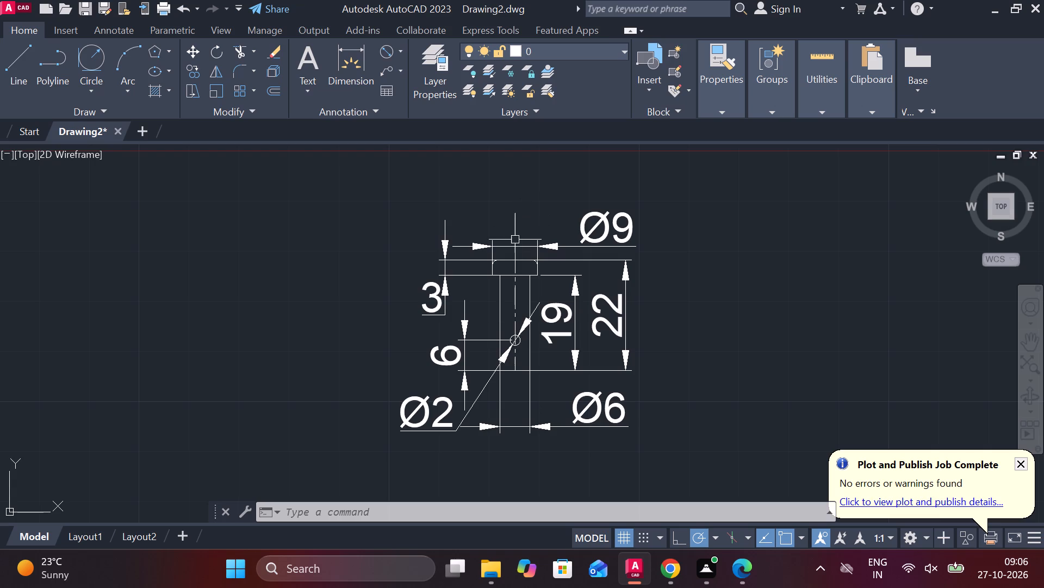
pyautogui.click(387, 71)
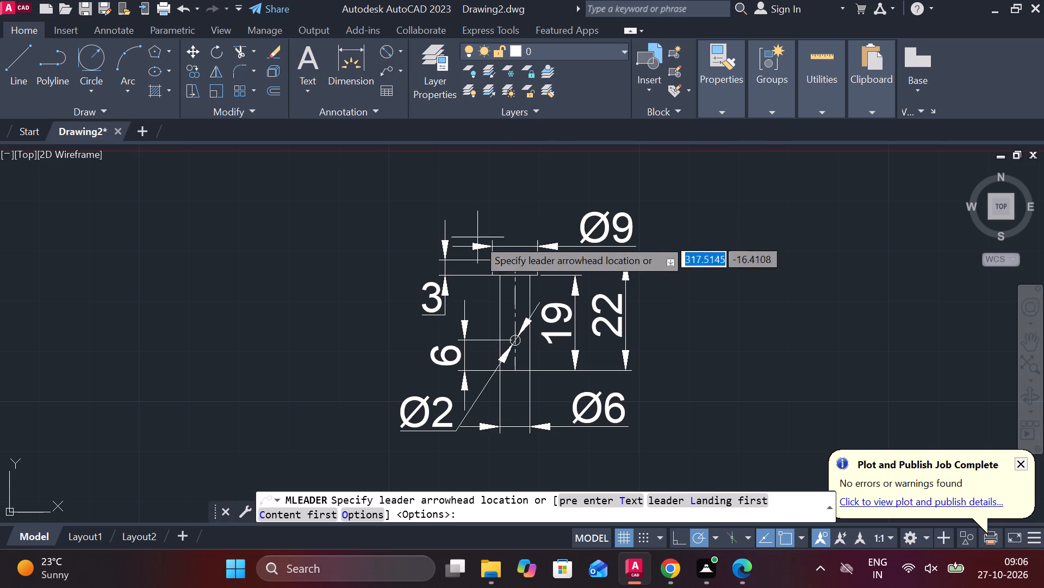
pyautogui.click(504, 261)
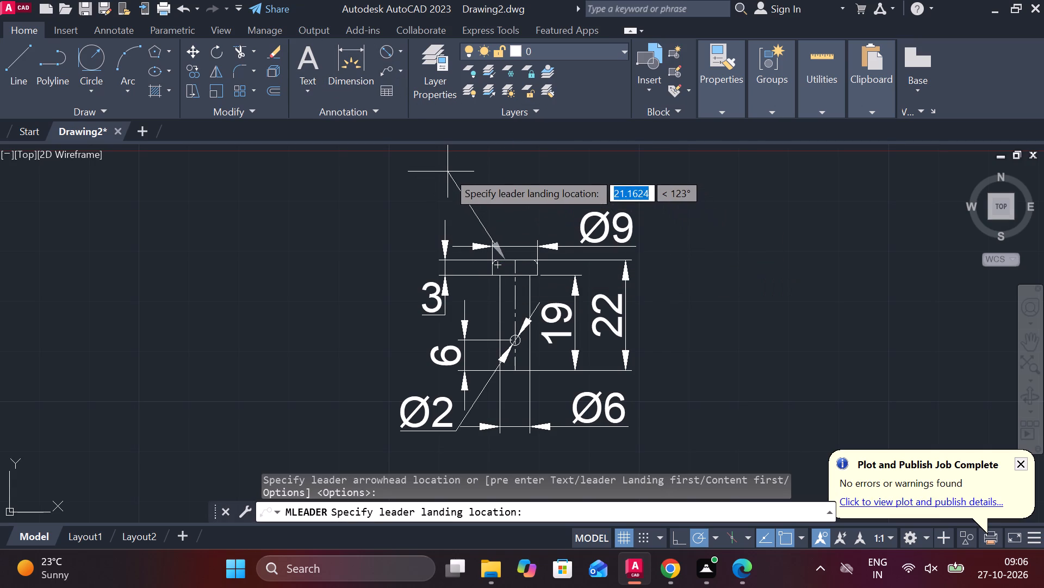
pyautogui.click(448, 171)
pyautogui.click(125, 69)
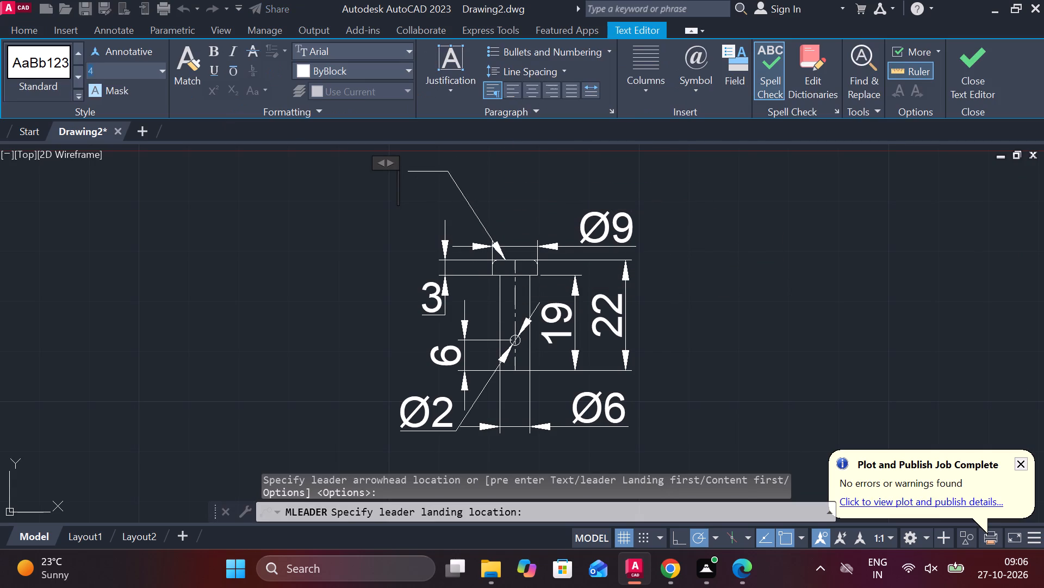
pyautogui.write('10')
pyautogui.press('Return')
pyautogui.press('5')
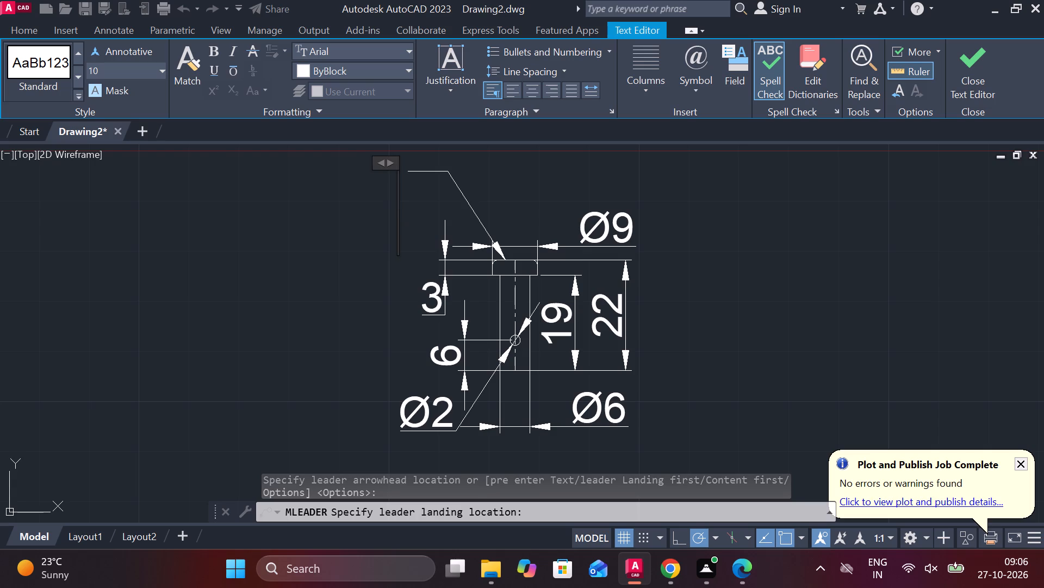
pyautogui.click(975, 101)
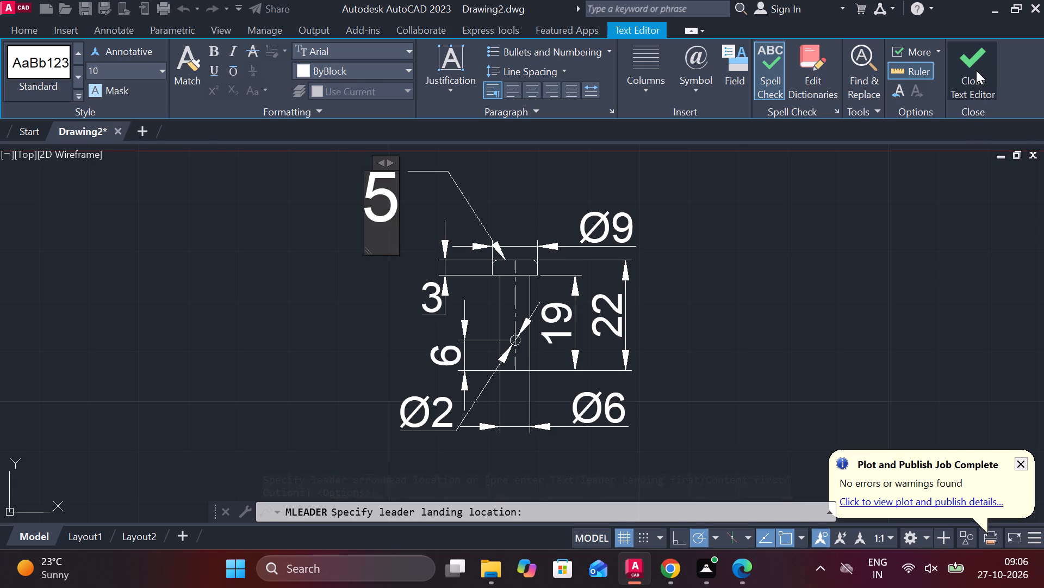
pyautogui.click(976, 70)
# Move the whole pin view with its dimensions and number next to the other parts, below part 1.
pyautogui.scroll(-2, 841, 242)
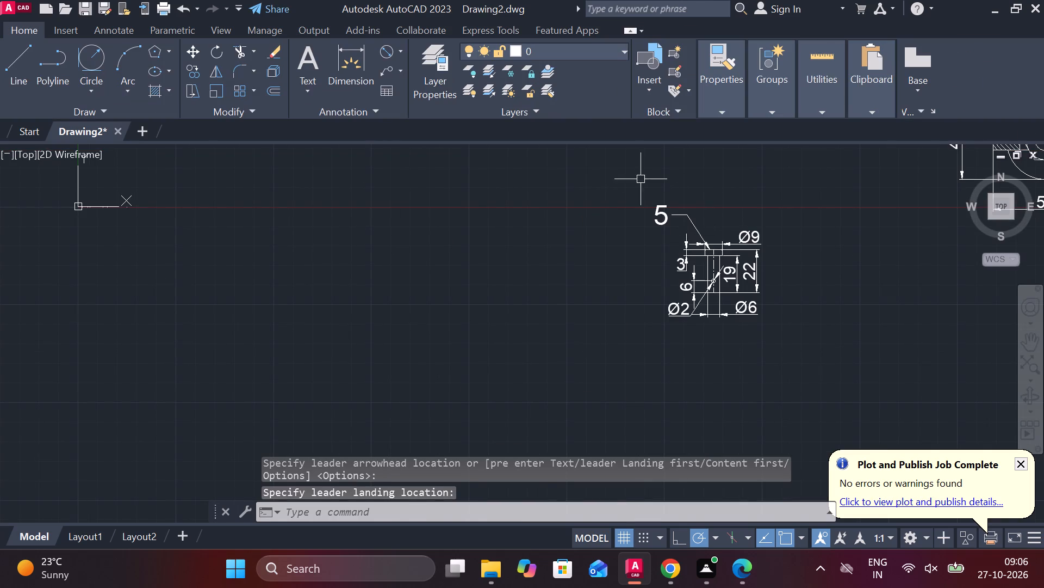
pyautogui.click(640, 179)
pyautogui.click(807, 348)
pyautogui.press('m')
pyautogui.press('Return')
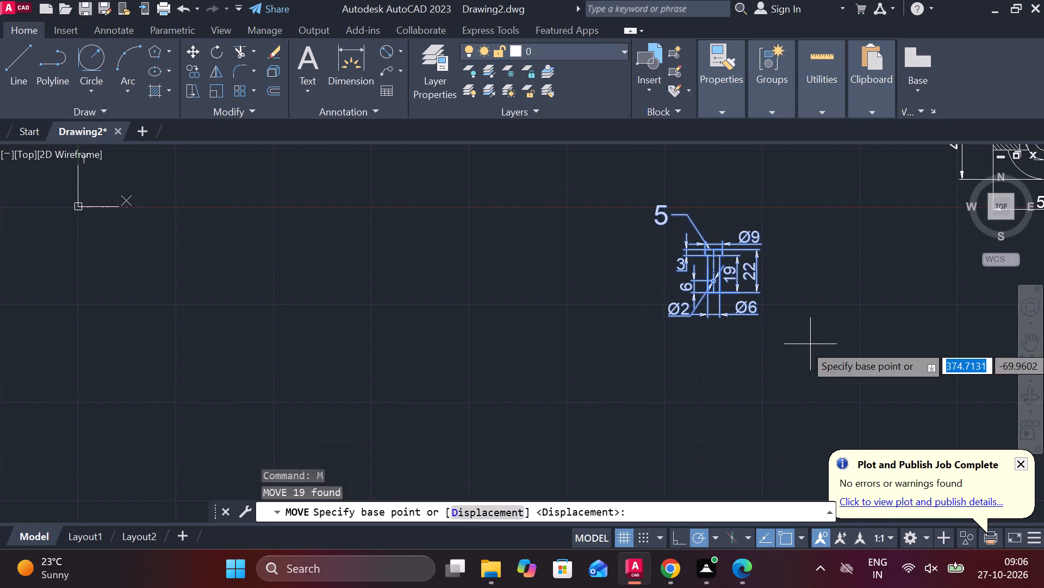
pyautogui.click(810, 344)
pyautogui.scroll(-1, 837, 347)
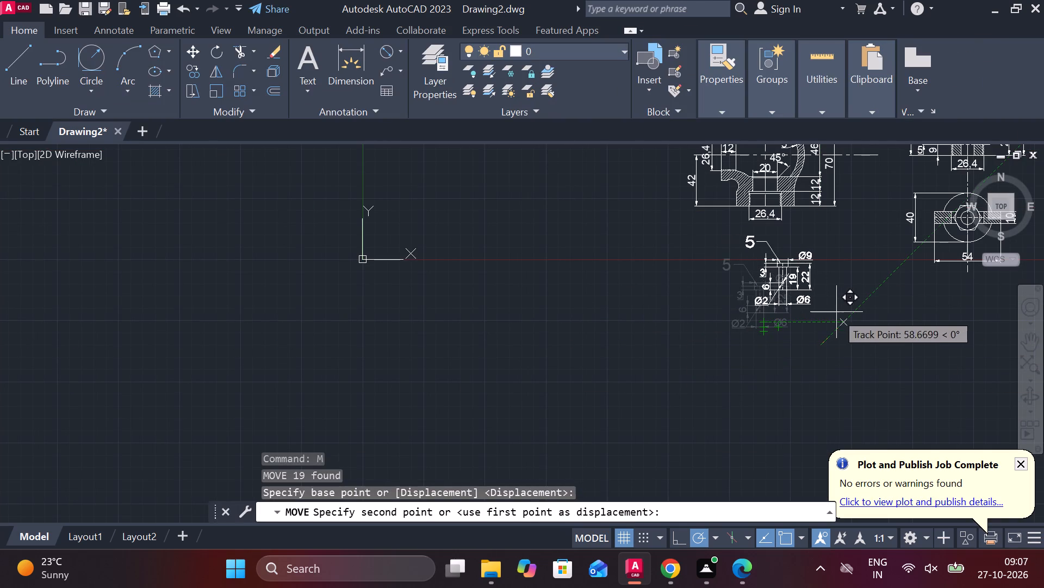
pyautogui.click(913, 303)
# Draw a circle with diameter 54 in the empty space to the right of part 4.
pyautogui.moveTo(883, 311); pyautogui.dragTo(526, 312, button='middle')
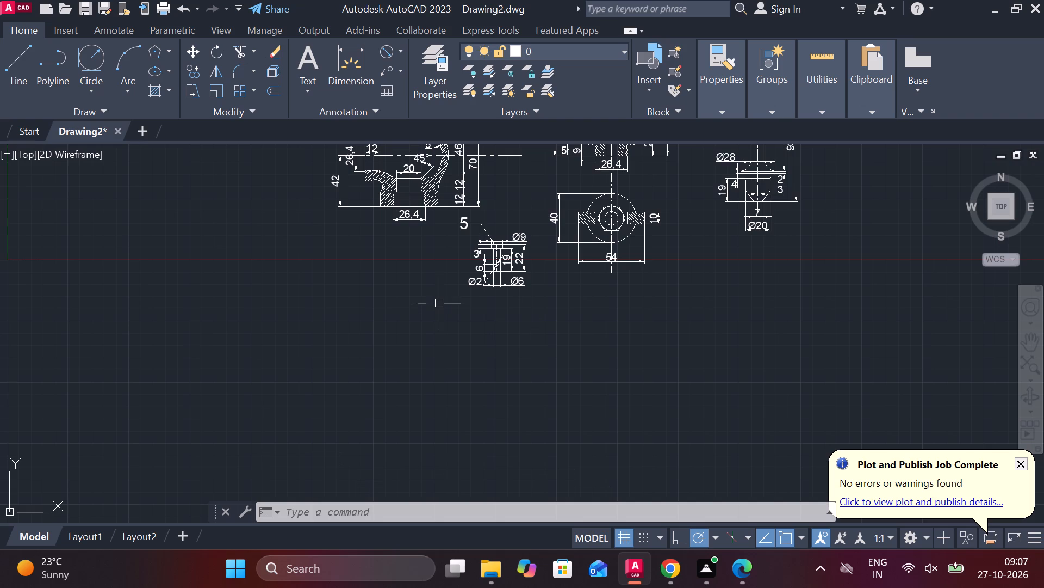
pyautogui.moveTo(738, 280); pyautogui.dragTo(579, 413, button='middle')
pyautogui.moveTo(725, 281); pyautogui.dragTo(701, 313, button='middle')
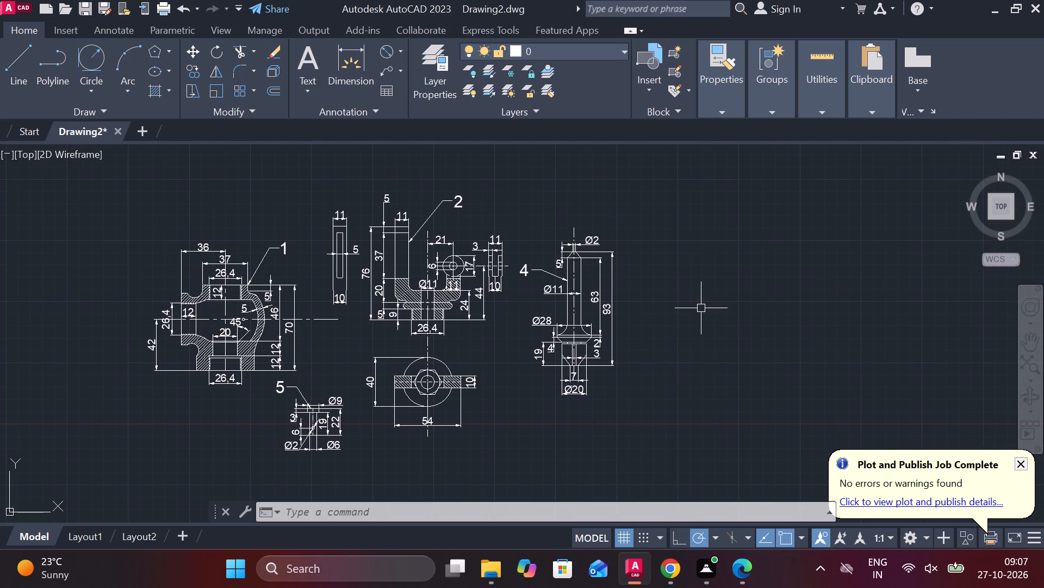
pyautogui.moveTo(701, 308); pyautogui.dragTo(625, 316, button='middle')
pyautogui.moveTo(667, 306); pyautogui.dragTo(607, 317, button='middle')
pyautogui.press('c')
pyautogui.press('space')
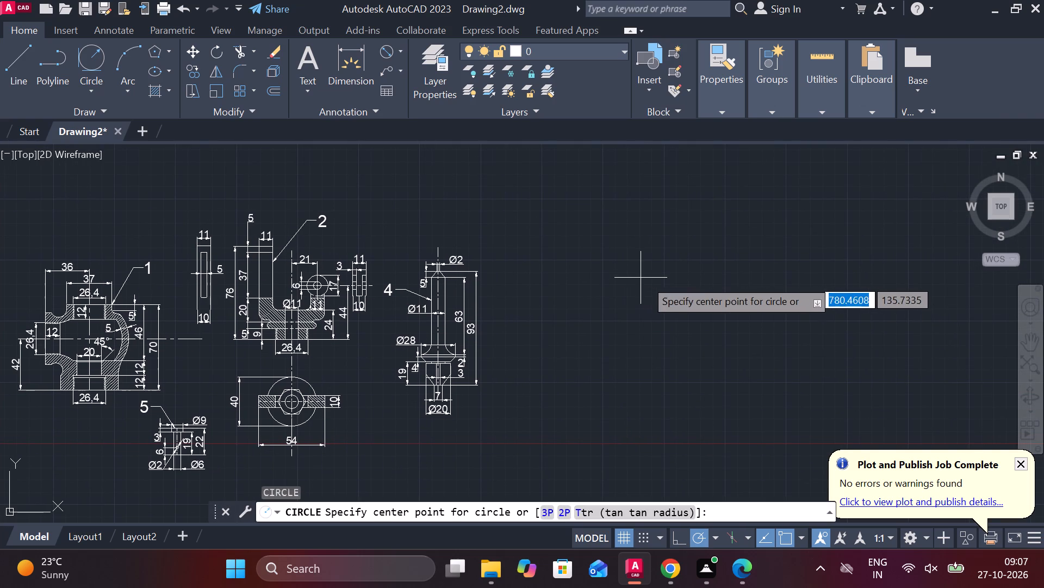
pyautogui.click(684, 281)
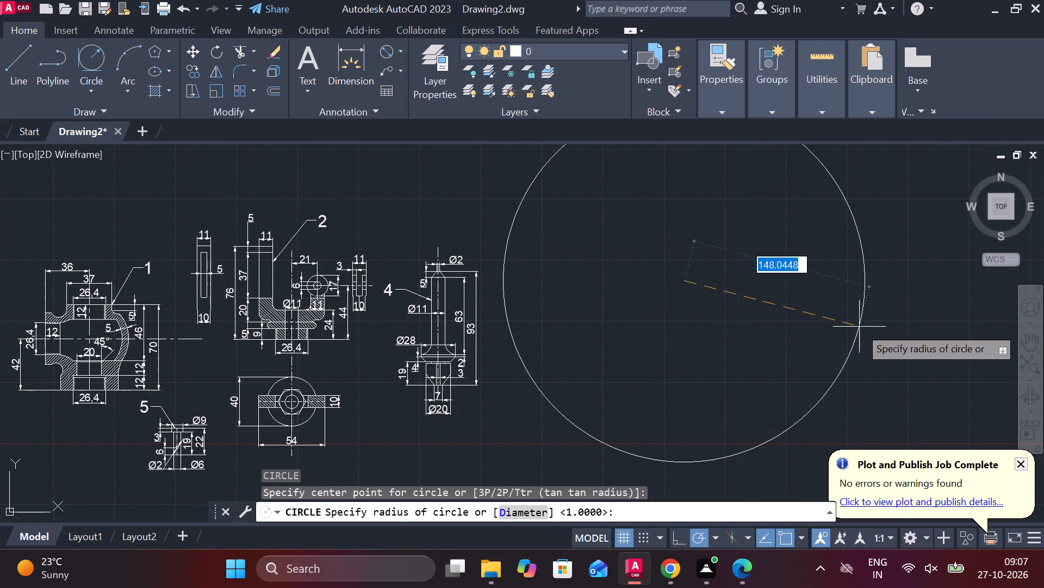
pyautogui.write('D')
pyautogui.press('space')
pyautogui.write('54')
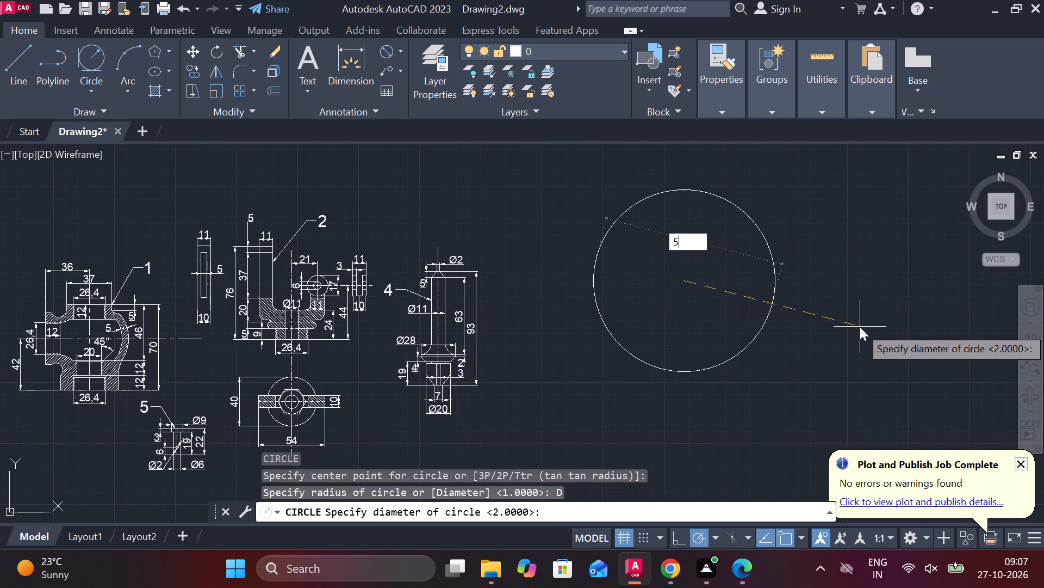
pyautogui.press('space')
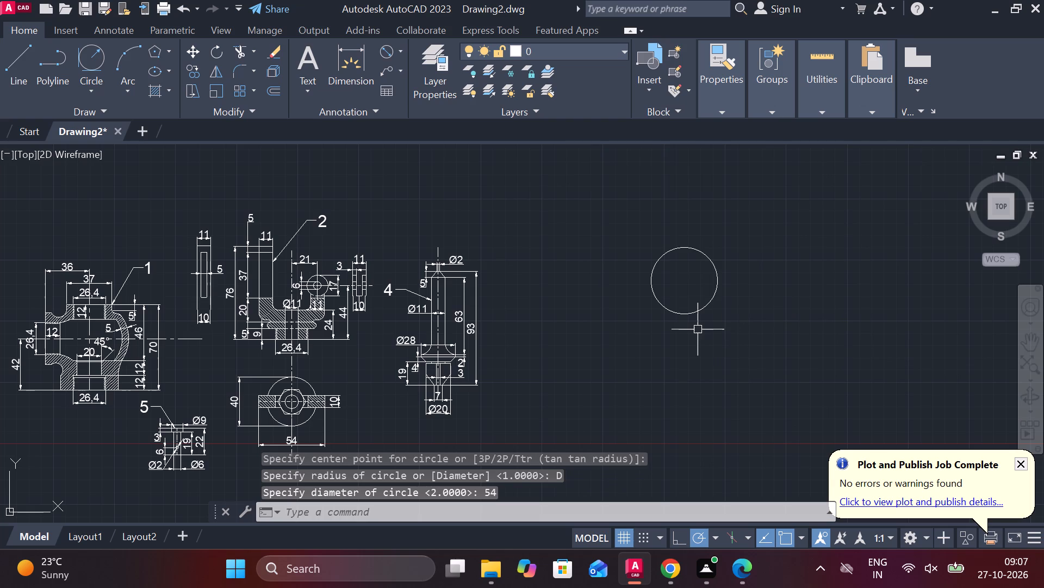
# Draw a horizontal line from the circle's centre about 92 units left, and stretch its centre end well beyond the circle's right side.
pyautogui.moveTo(662, 329); pyautogui.dragTo(868, 249, button='middle')
pyautogui.moveTo(871, 273); pyautogui.dragTo(592, 353, button='middle')
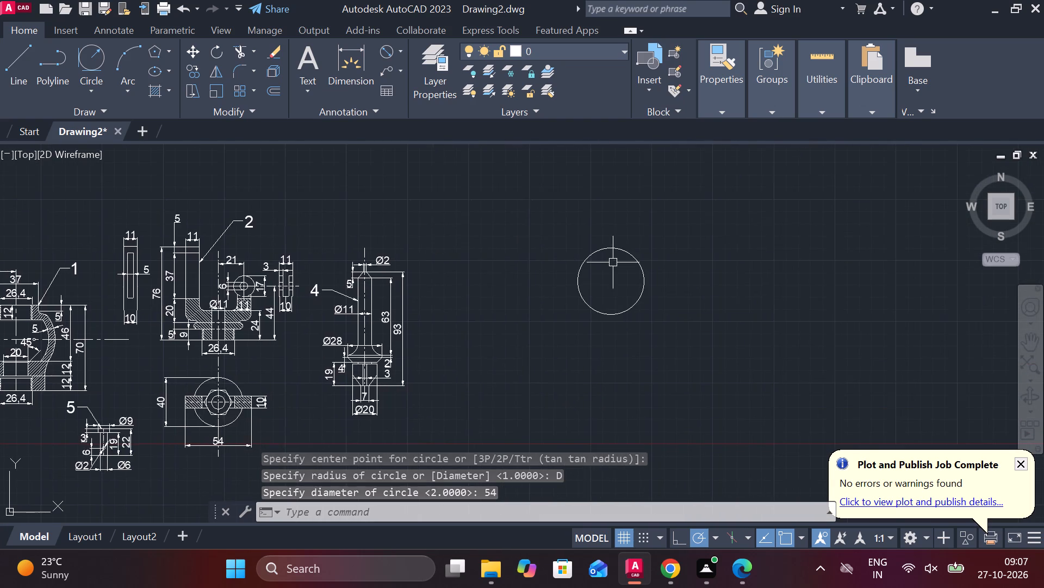
pyautogui.scroll(1, 614, 259)
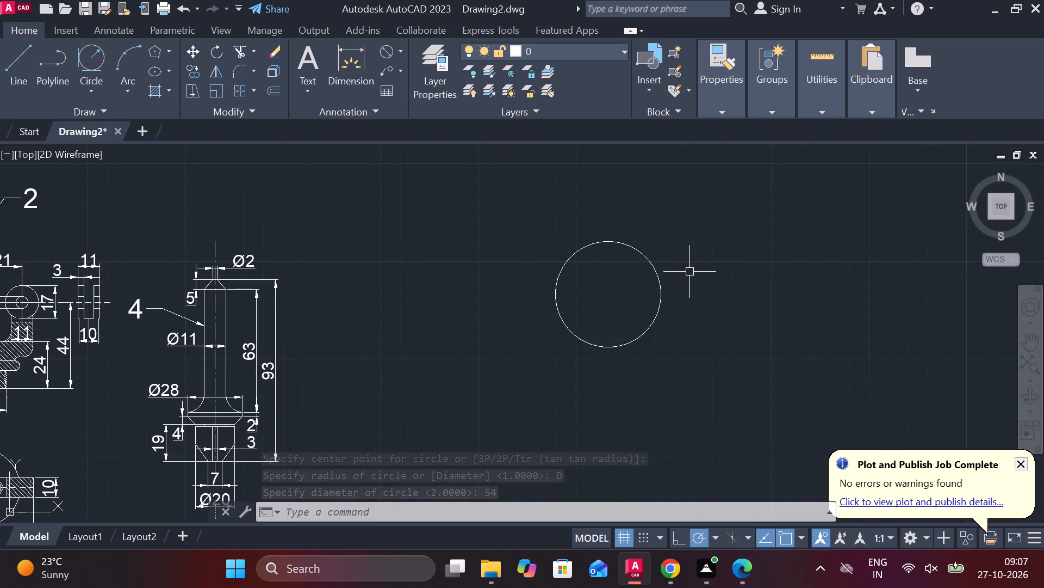
pyautogui.press('l')
pyautogui.press('Return')
pyautogui.click(611, 293)
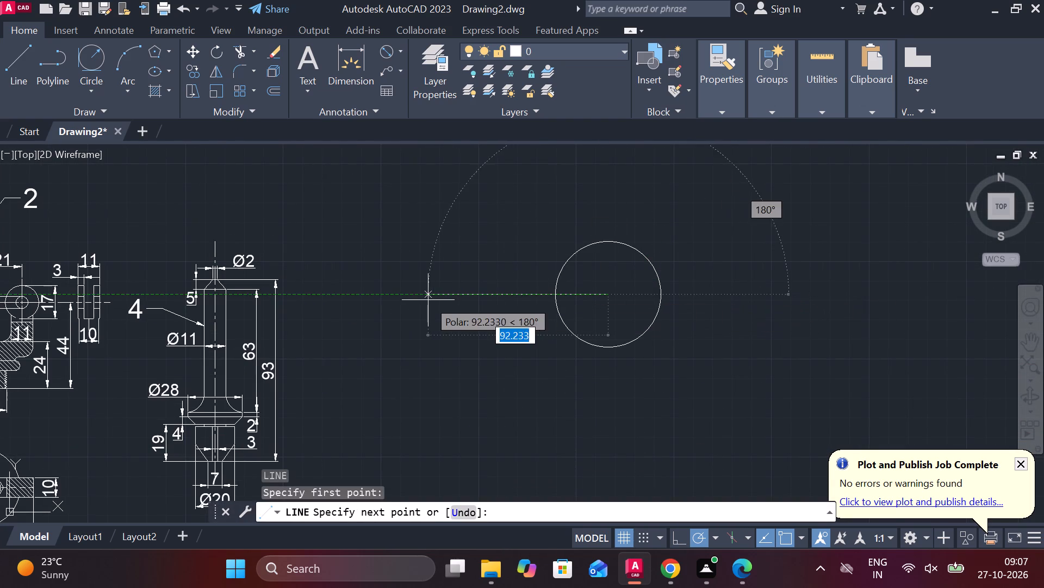
pyautogui.click(428, 300)
pyautogui.press('Escape')
pyautogui.doubleClick(604, 291)
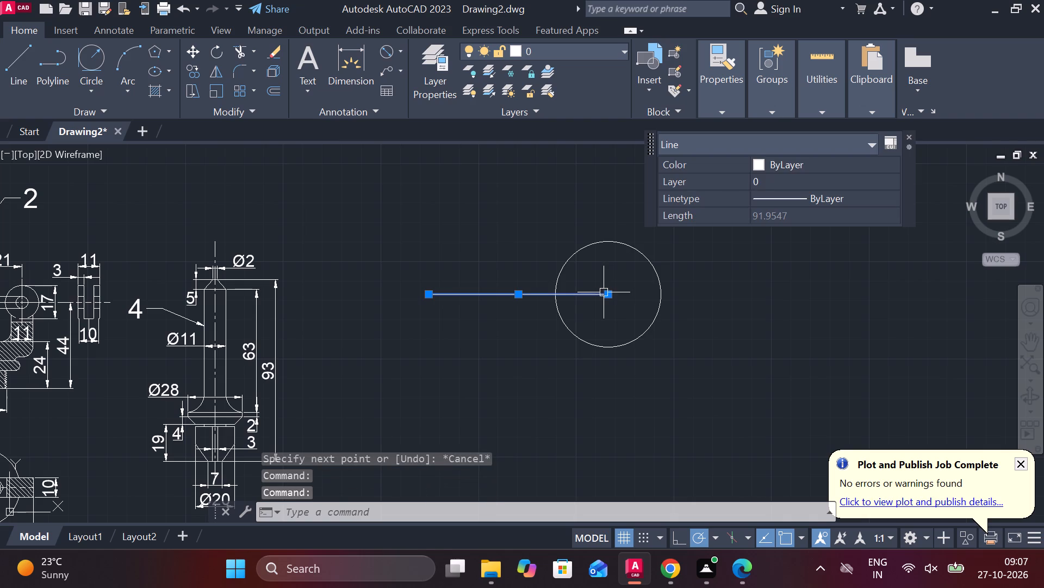
pyautogui.click(606, 293)
pyautogui.click(797, 284)
pyautogui.press('Escape')
pyautogui.press('space')
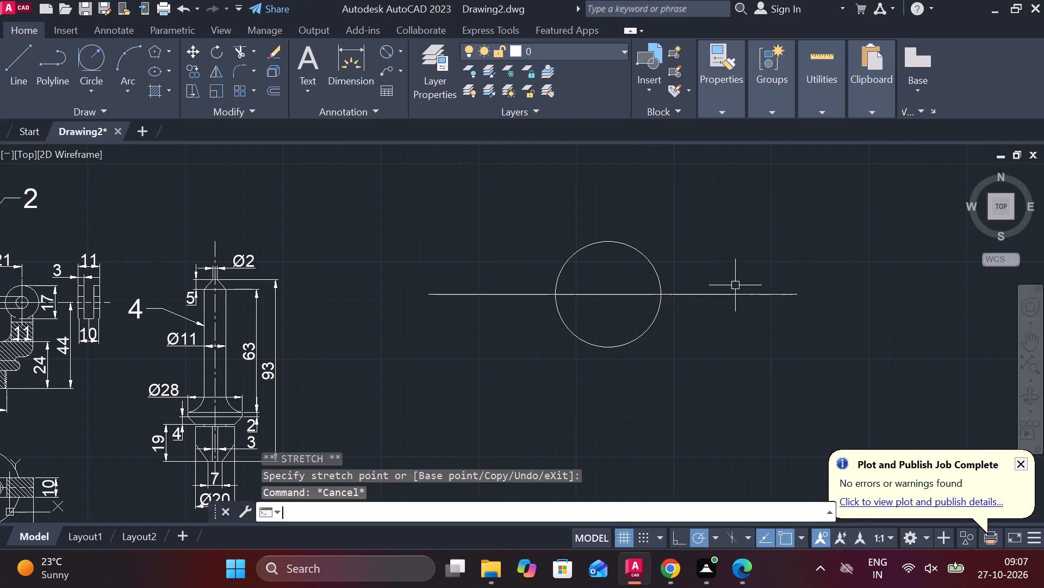
# Draw a vertical line from the circle's centre straight down, ending well below the circle.
pyautogui.press('Escape')
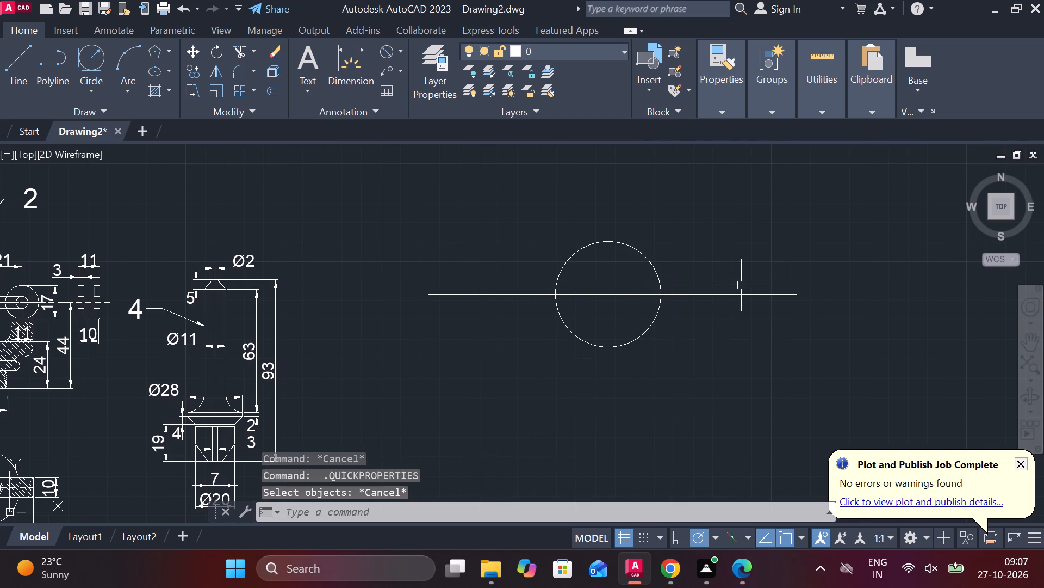
pyautogui.press('l')
pyautogui.press('Return')
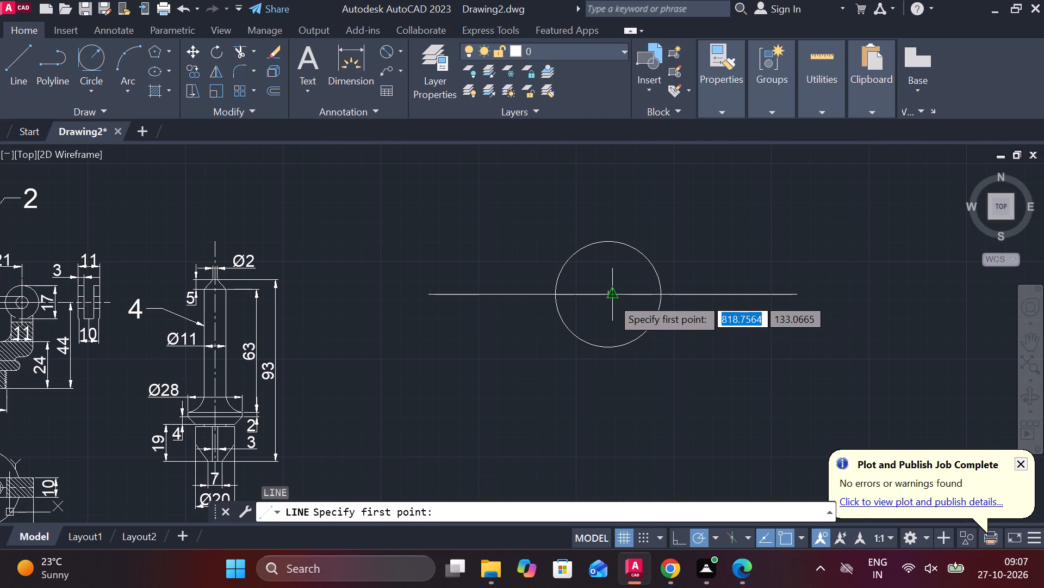
pyautogui.click(606, 295)
pyautogui.scroll(2, 606, 295)
pyautogui.press('Escape')
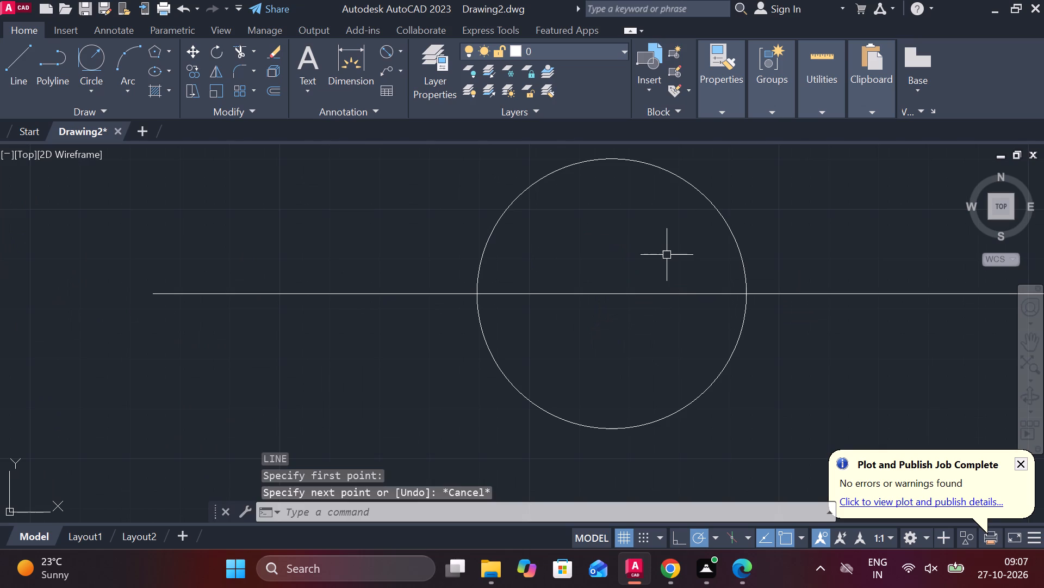
pyautogui.press('space')
pyautogui.click(608, 293)
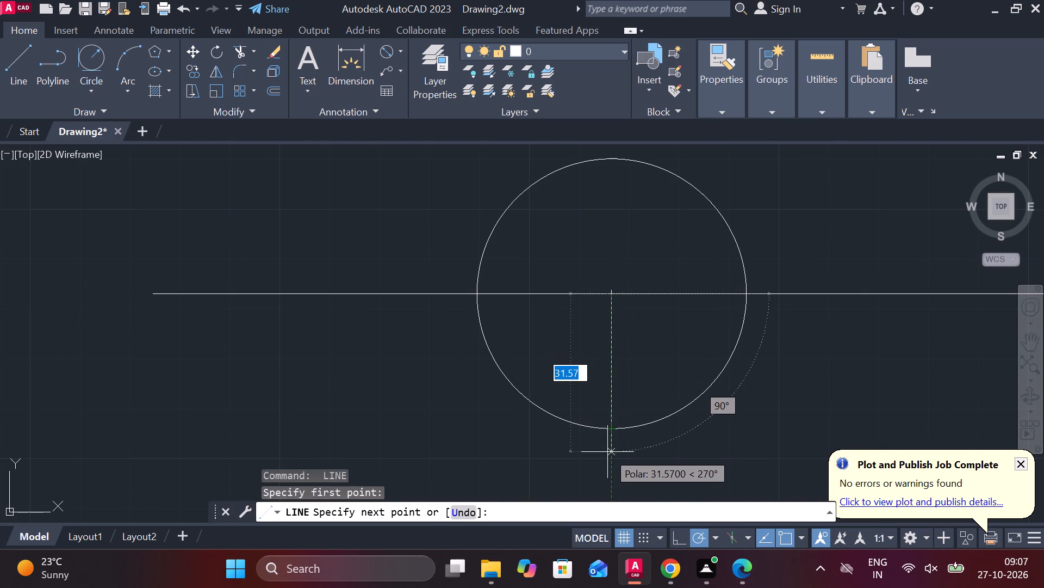
pyautogui.moveTo(607, 452); pyautogui.dragTo(600, 238, button='middle')
pyautogui.click(608, 382)
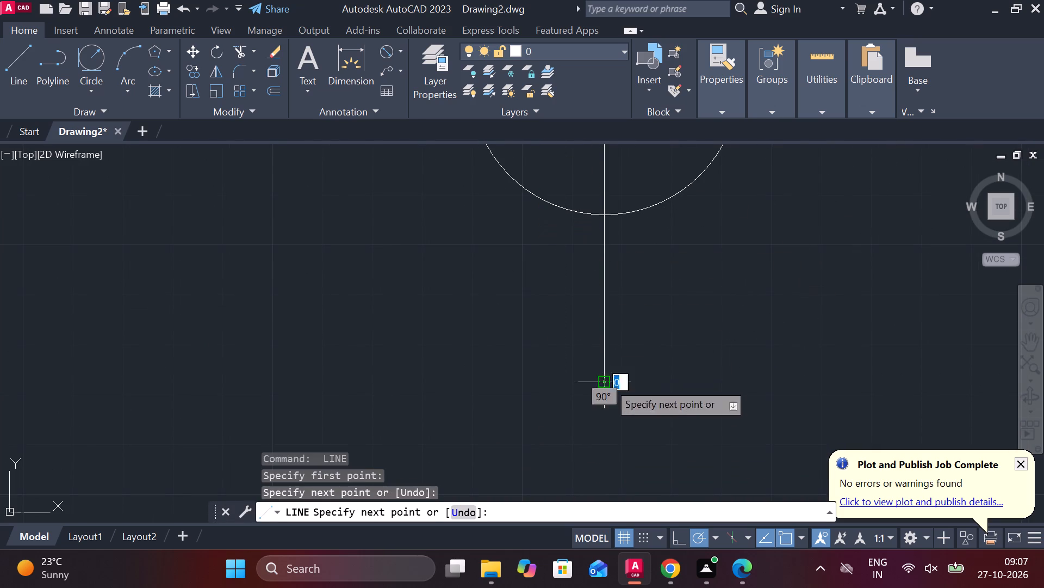
pyautogui.press('Escape')
# Stretch the vertical line's centre end straight up to well above the 54-diameter circle.
pyautogui.middleClick(700, 336)
pyautogui.scroll(-1, 700, 338)
pyautogui.moveTo(701, 323); pyautogui.dragTo(677, 489, button='middle')
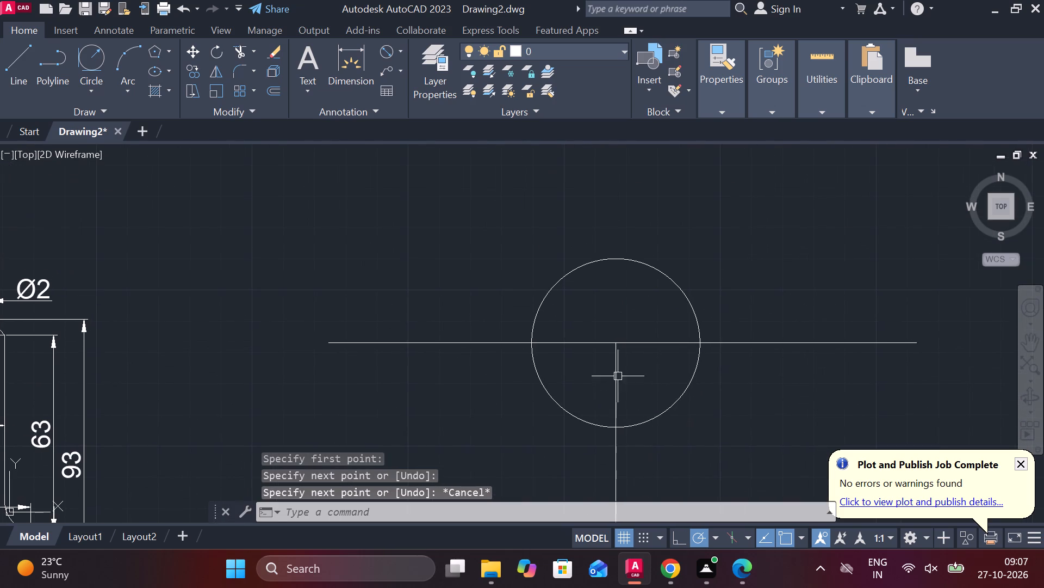
pyautogui.click(617, 368)
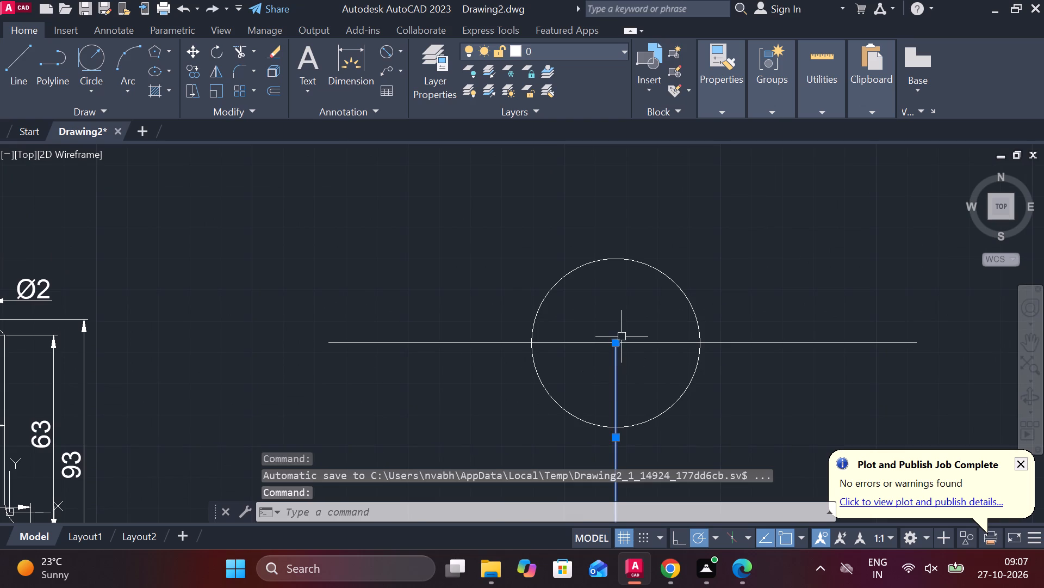
pyautogui.click(617, 341)
pyautogui.click(624, 158)
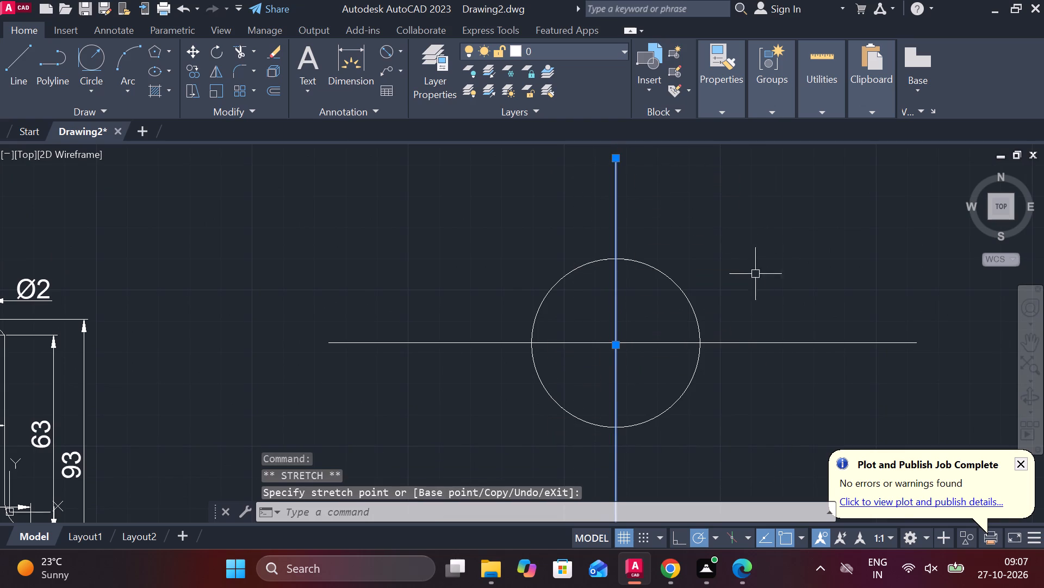
pyautogui.press('Escape')
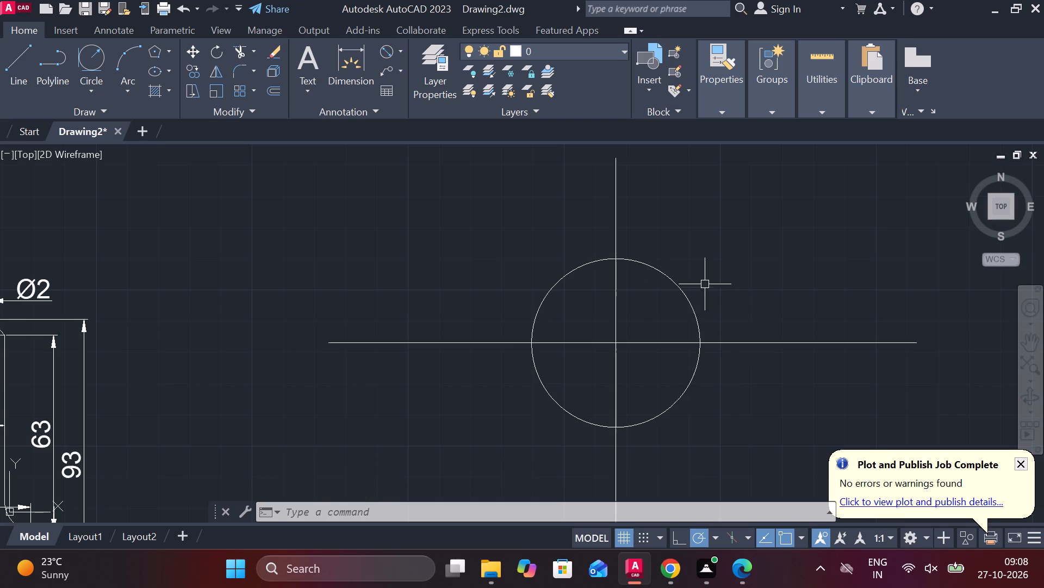
# Offset the horizontal centre line 42 units downward, below the circle.
pyautogui.moveTo(693, 396); pyautogui.dragTo(687, 370, button='middle')
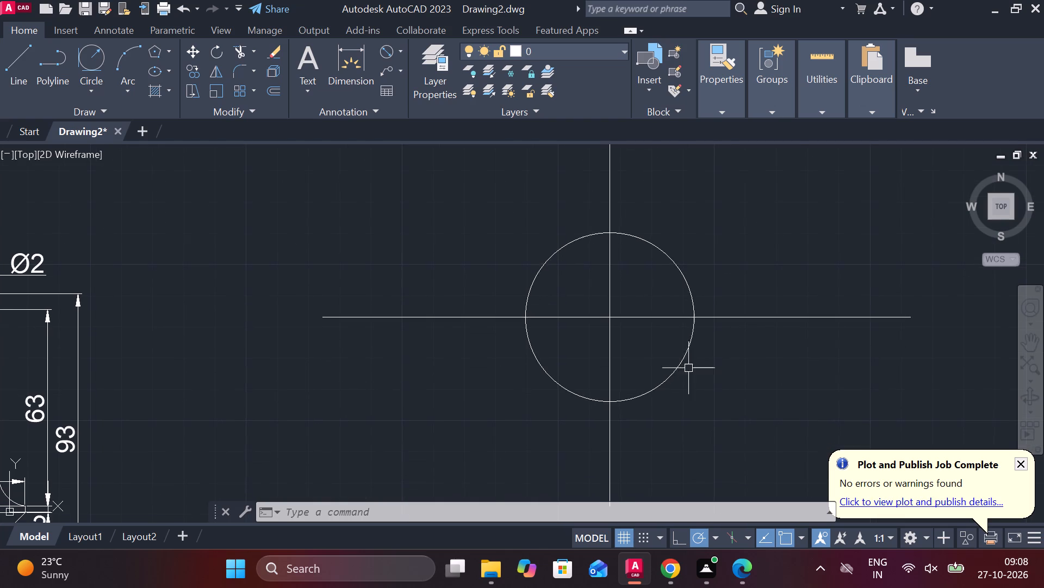
pyautogui.click(461, 315)
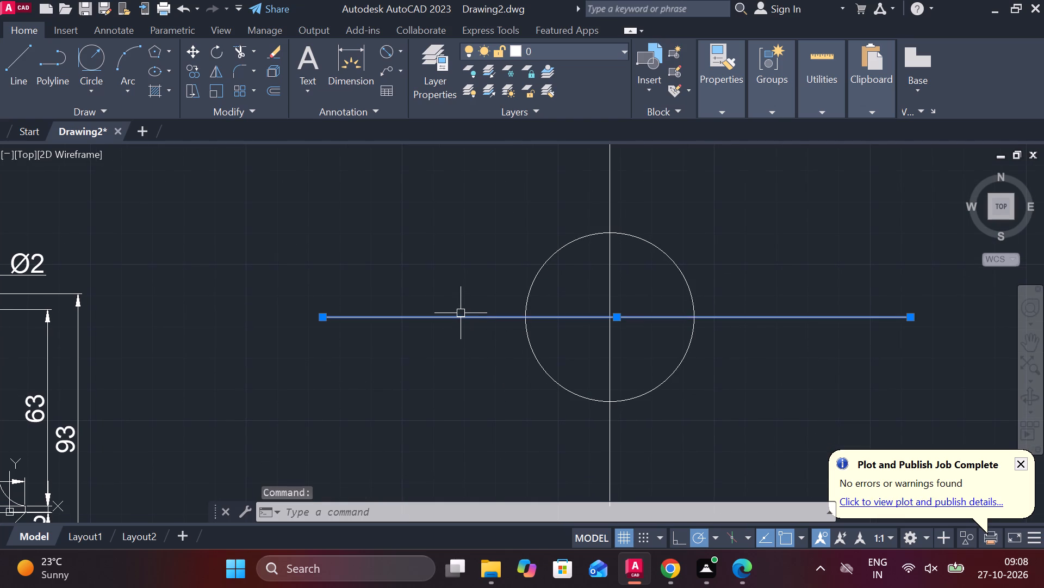
pyautogui.press('o')
pyautogui.press('Return')
pyautogui.press('Return')
pyautogui.moveTo(463, 351); pyautogui.dragTo(461, 305, button='middle')
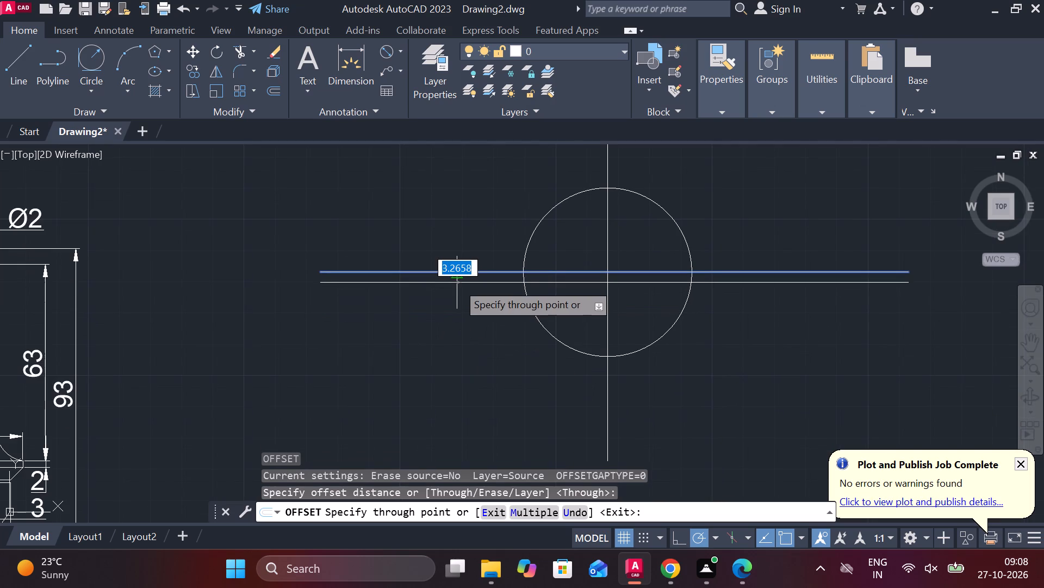
pyautogui.write('42')
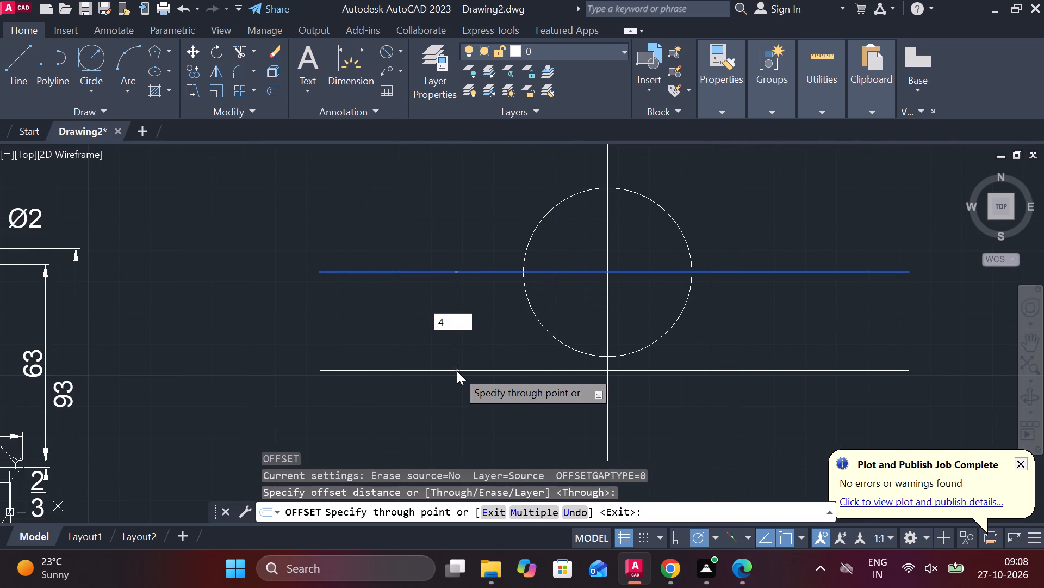
pyautogui.press('space')
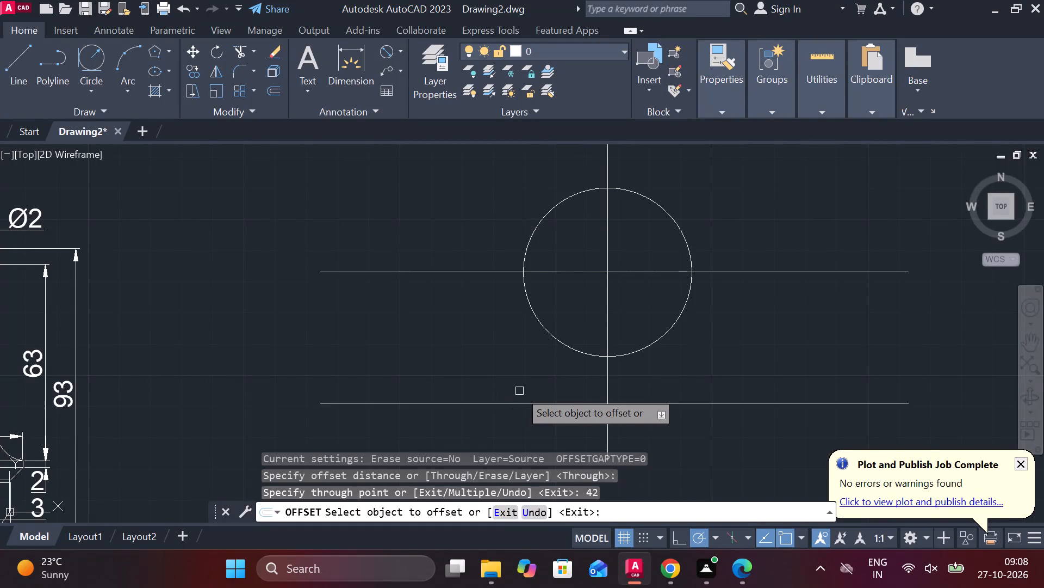
pyautogui.moveTo(707, 429); pyautogui.dragTo(679, 389, button='middle')
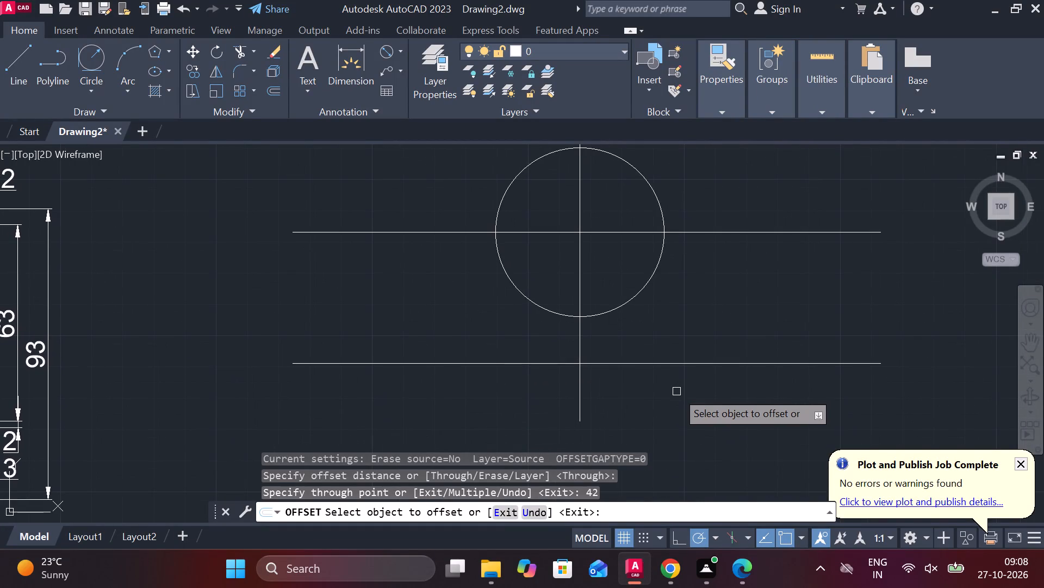
pyautogui.press('Escape')
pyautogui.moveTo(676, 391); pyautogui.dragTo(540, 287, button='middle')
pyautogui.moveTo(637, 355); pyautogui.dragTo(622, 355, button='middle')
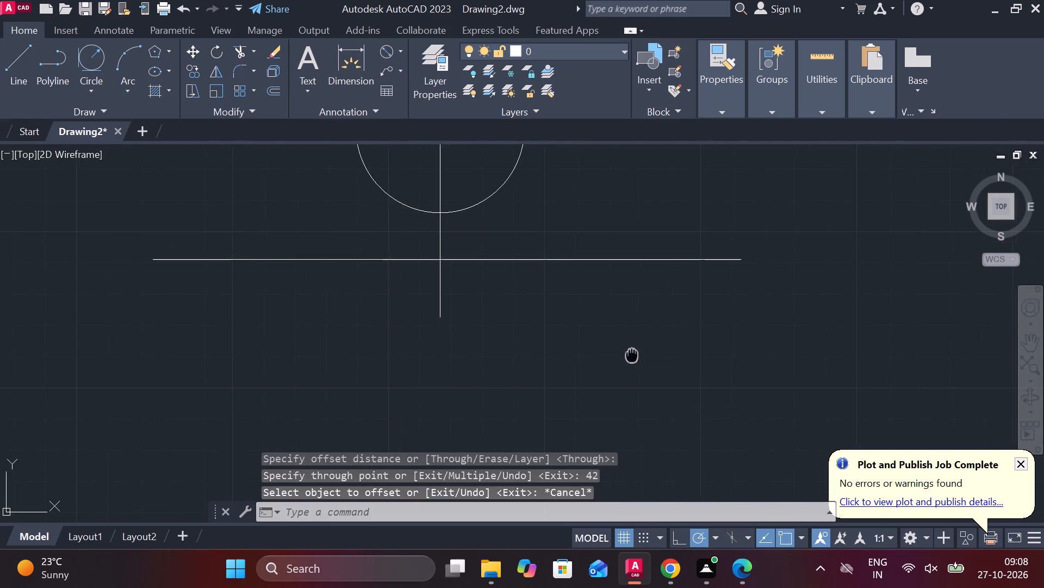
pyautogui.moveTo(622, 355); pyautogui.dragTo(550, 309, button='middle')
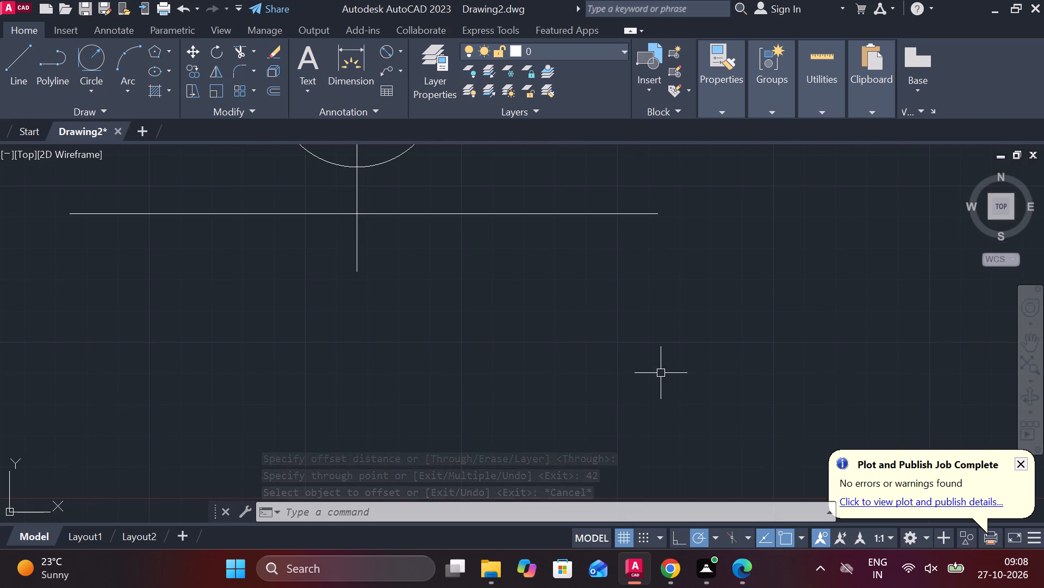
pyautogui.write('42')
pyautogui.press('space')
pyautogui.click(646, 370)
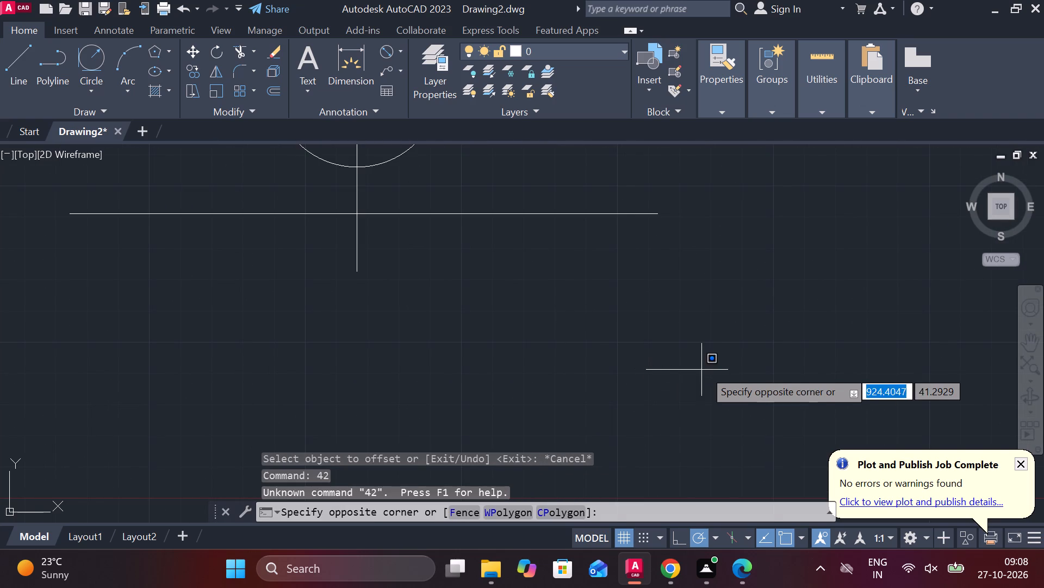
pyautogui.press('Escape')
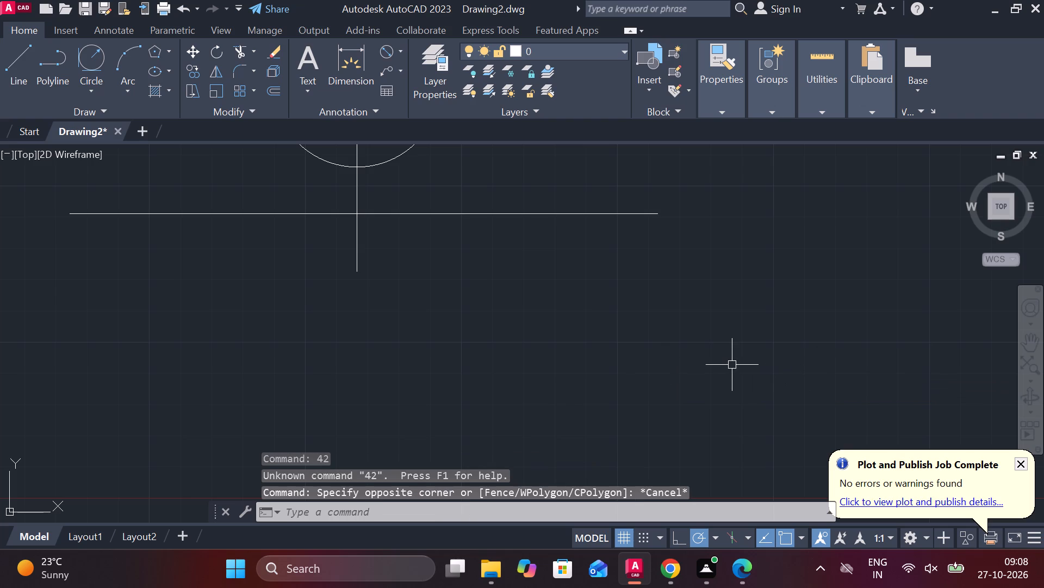
# Draw a closed rectangle 42 wide and 13 high from lines in the empty space below right of the offset line.
pyautogui.press('l')
pyautogui.press('Return')
pyautogui.click(626, 372)
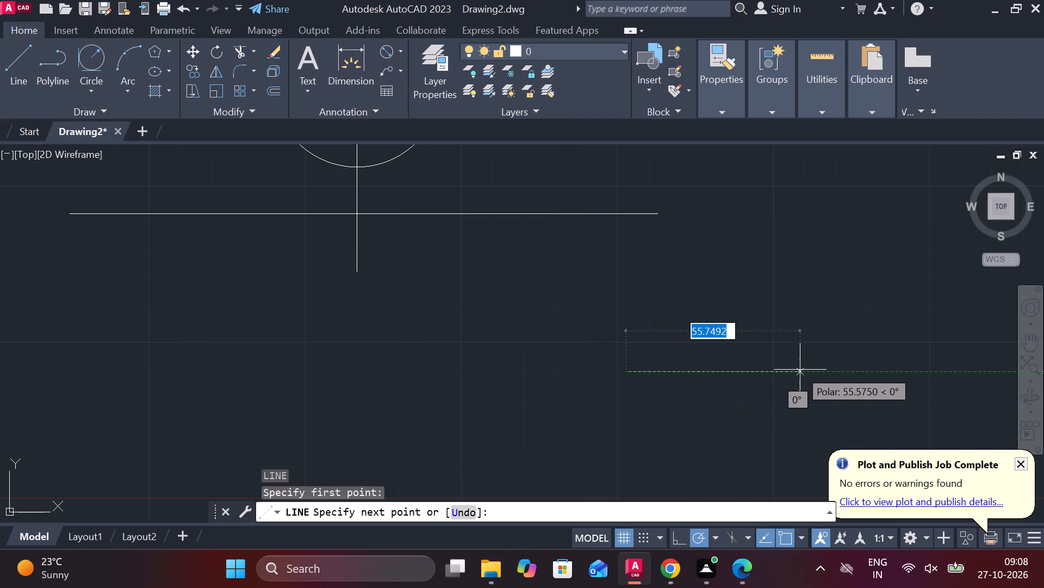
pyautogui.write('42')
pyautogui.press('space')
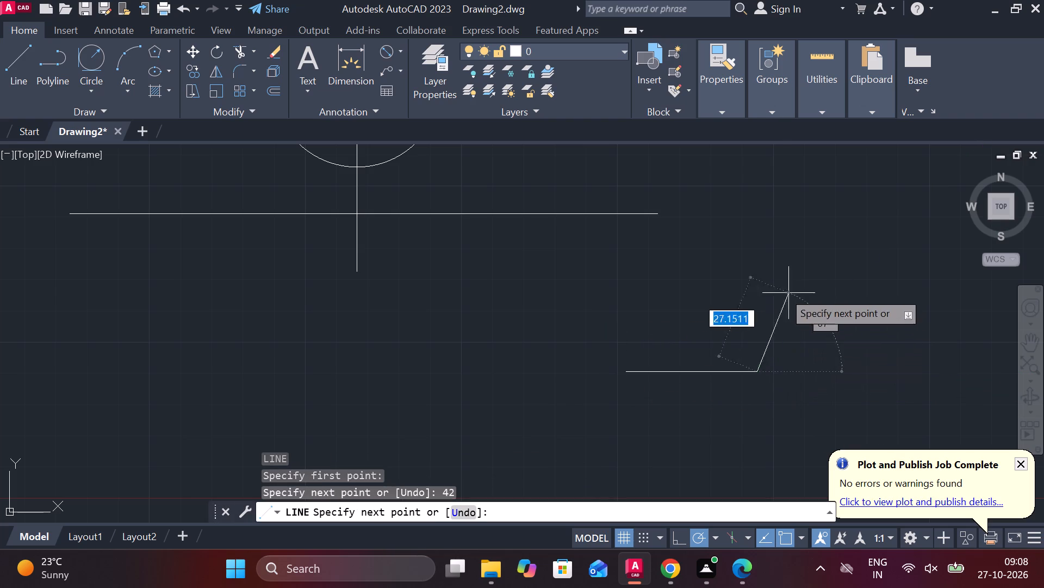
pyautogui.write('13')
pyautogui.press('space')
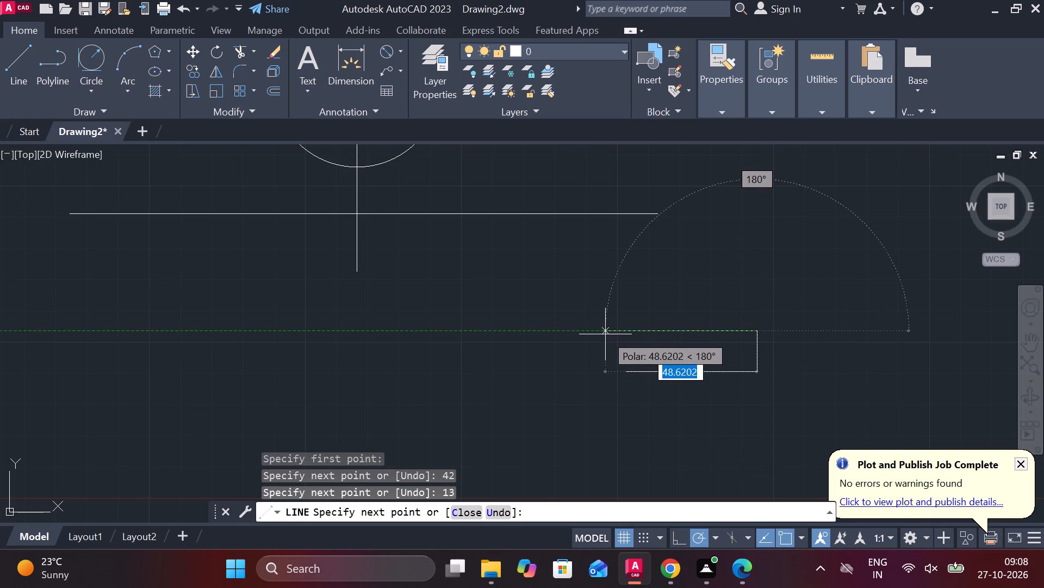
pyautogui.write('42')
pyautogui.press('space')
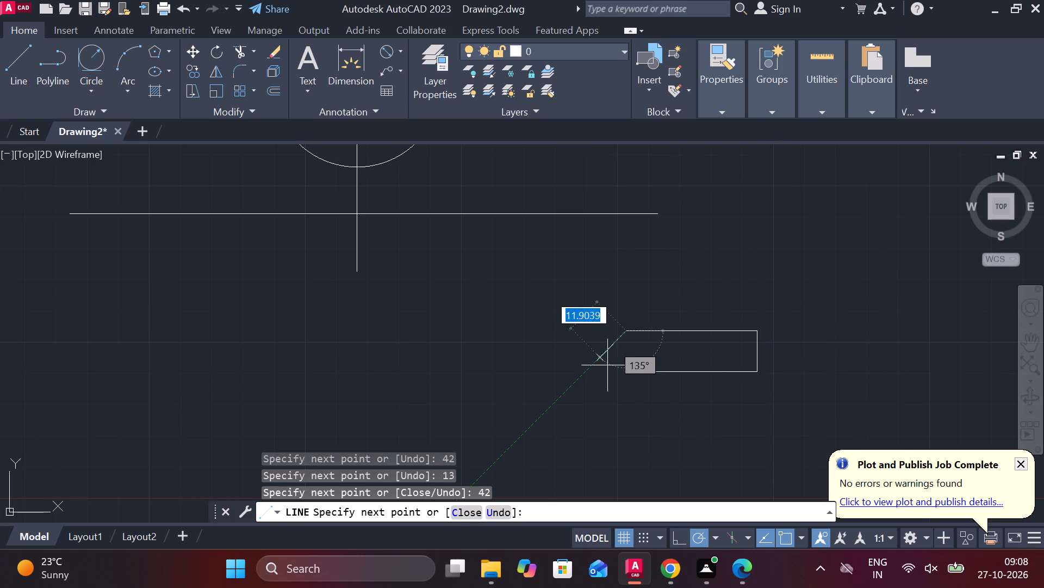
pyautogui.click(620, 375)
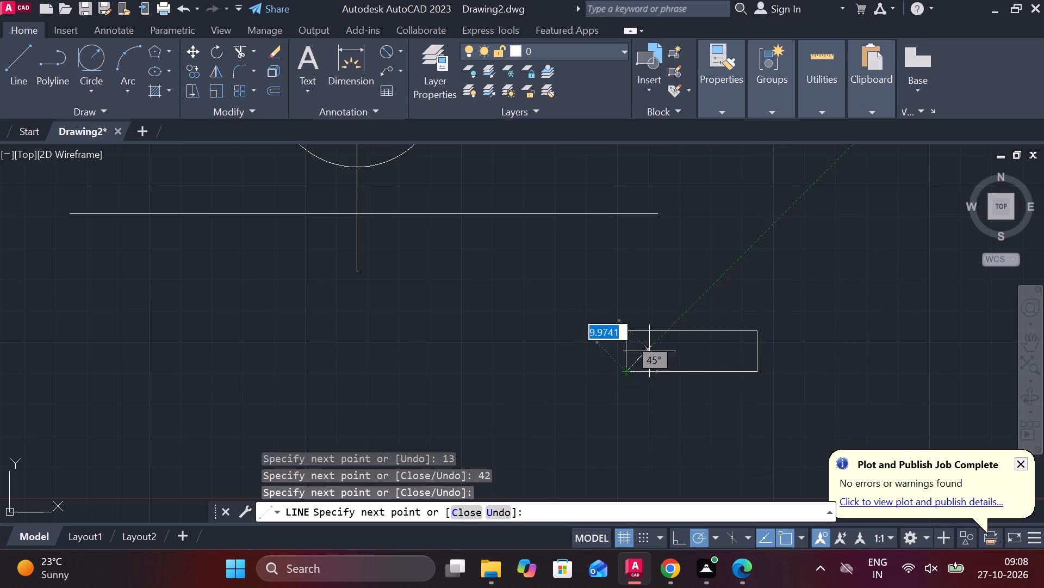
pyautogui.scroll(1, 685, 364)
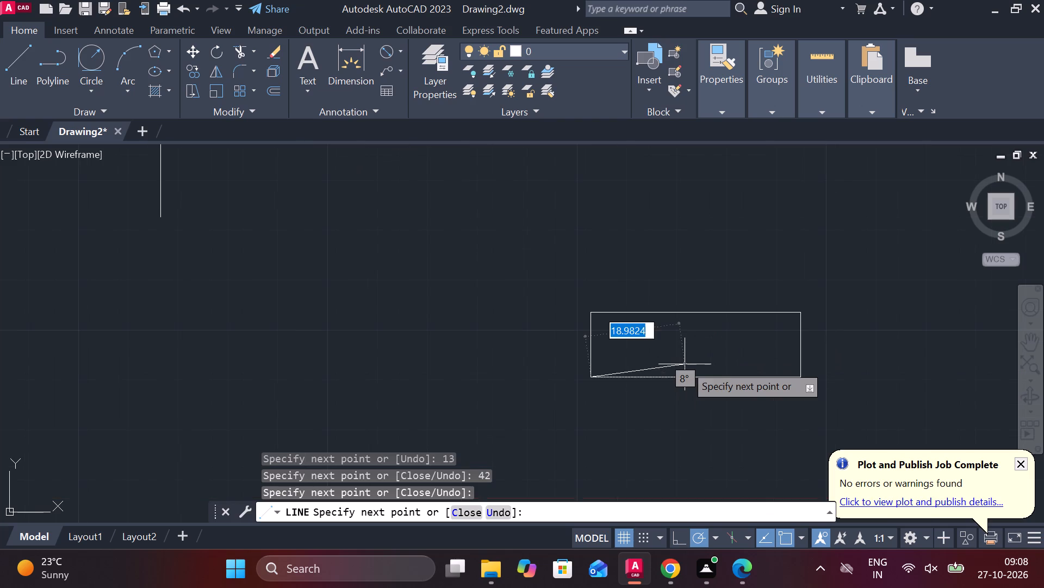
pyautogui.press('Escape')
# Draw a vertical line through the rectangle from the midpoint of its top edge to the midpoint of its bottom edge.
pyautogui.moveTo(685, 364); pyautogui.dragTo(627, 342, button='middle')
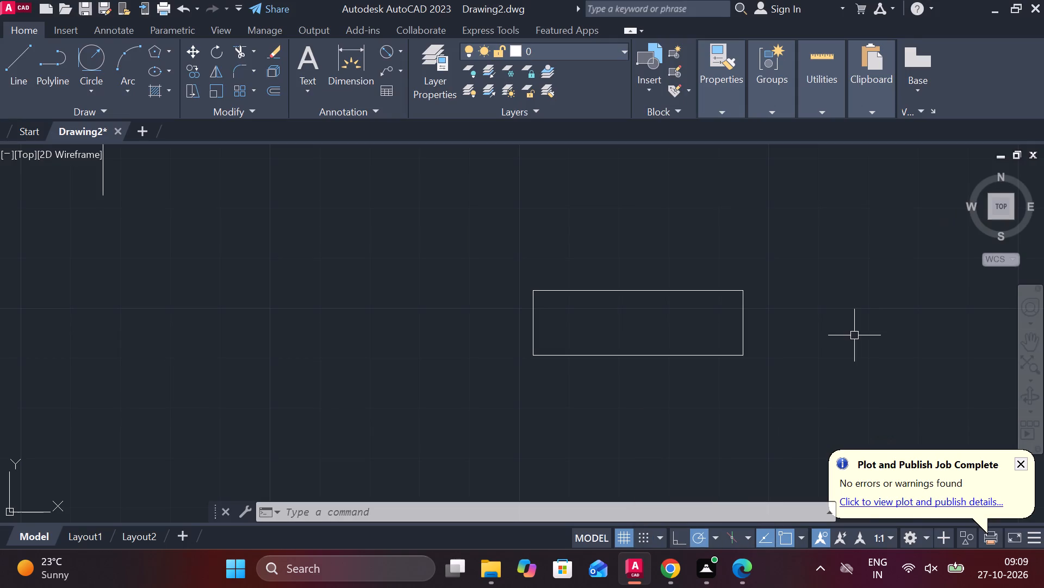
pyautogui.moveTo(679, 301); pyautogui.dragTo(583, 264, button='middle')
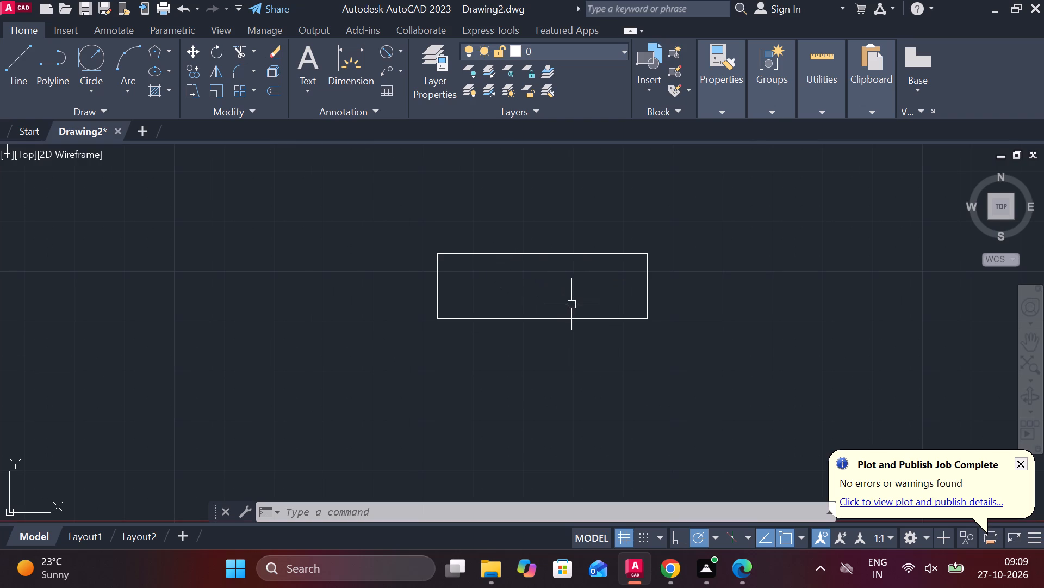
pyautogui.press('l')
pyautogui.press('Return')
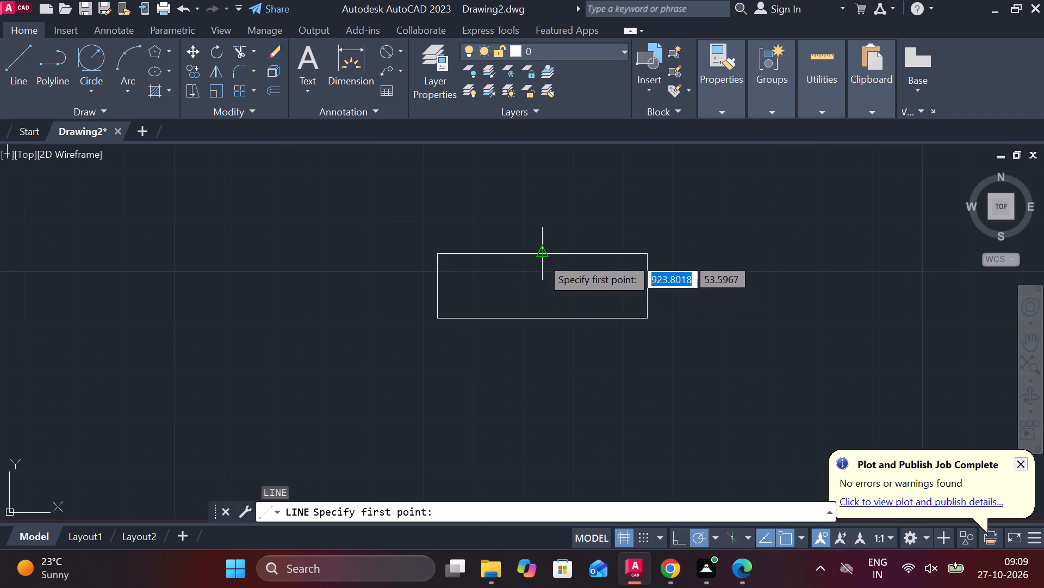
pyautogui.click(541, 258)
pyautogui.click(544, 314)
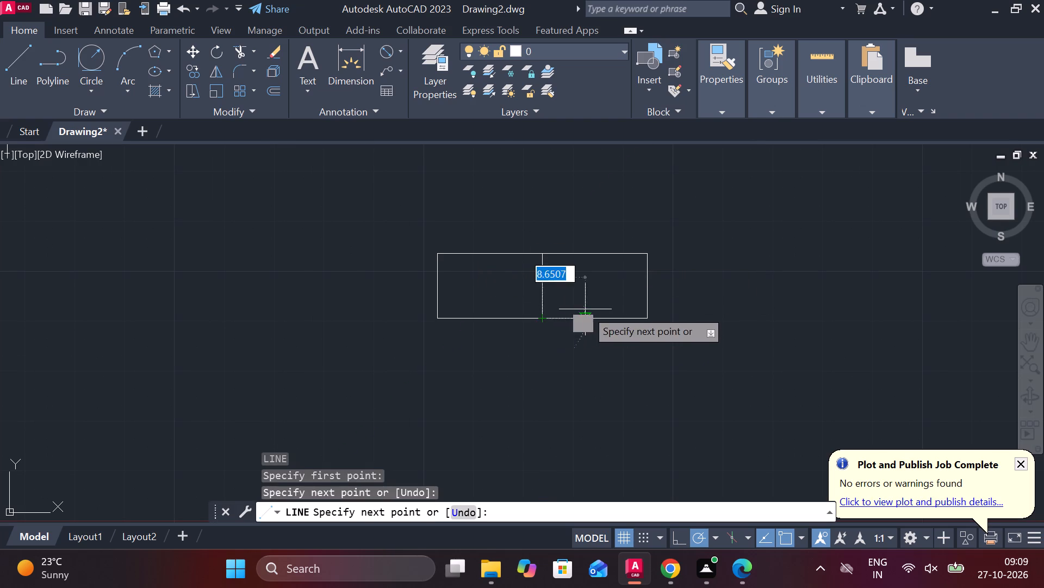
pyautogui.press('Escape')
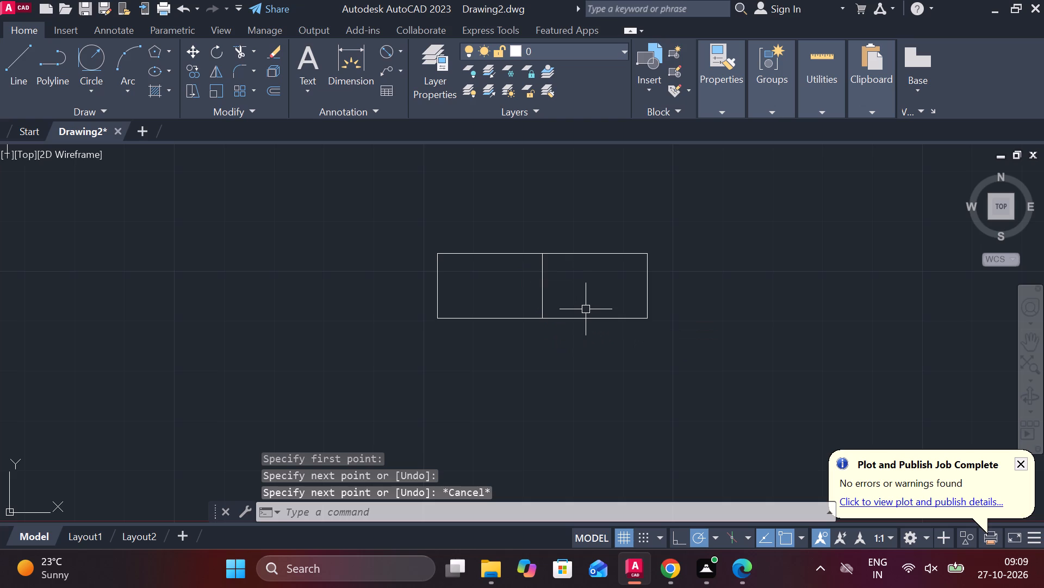
pyautogui.press('Escape')
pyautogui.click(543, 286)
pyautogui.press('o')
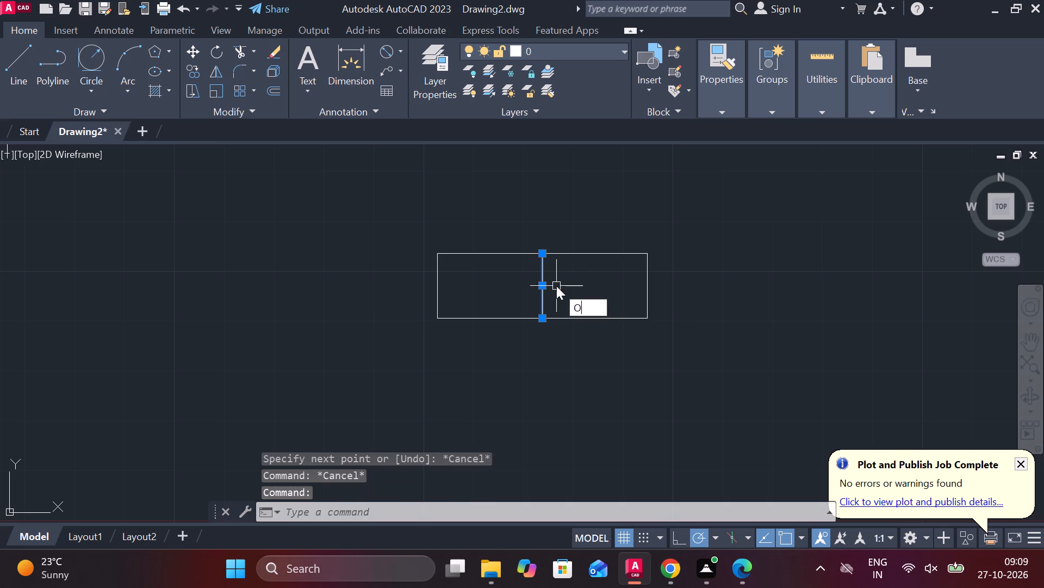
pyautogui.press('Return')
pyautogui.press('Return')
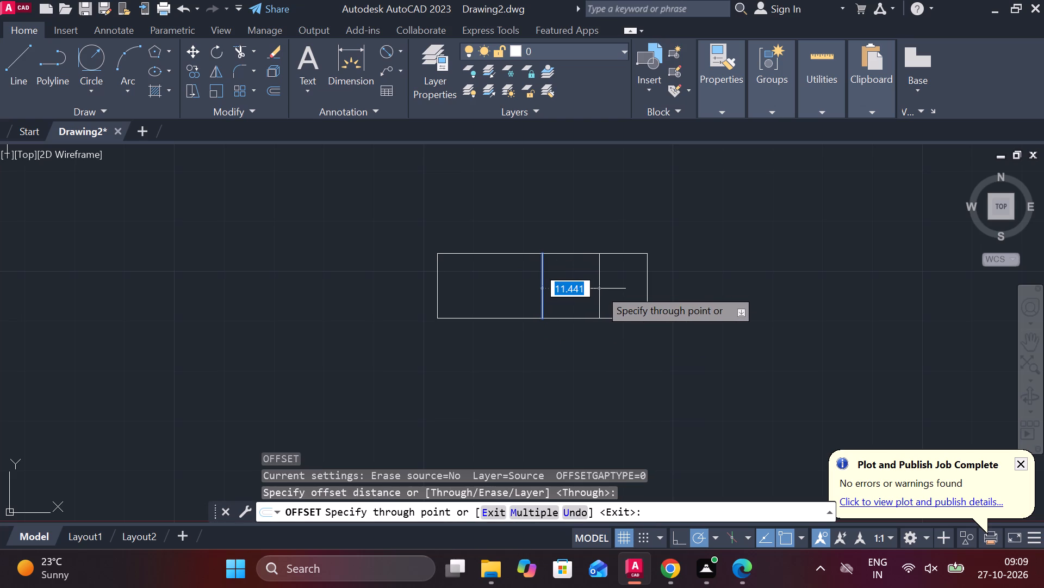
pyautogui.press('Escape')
# Offset the rectangle's right and left sides inward by 11 units each.
pyautogui.click(645, 279)
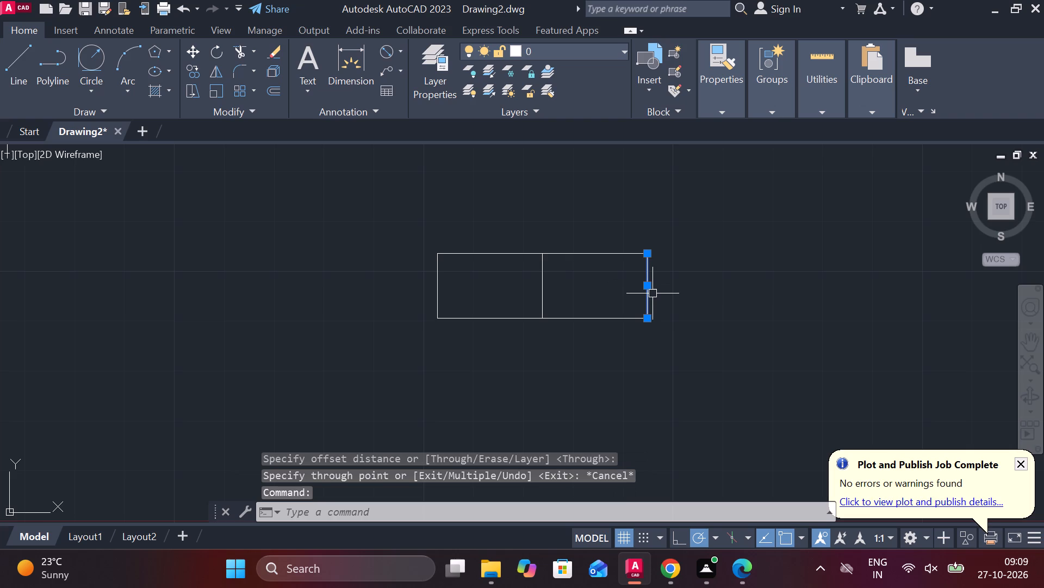
pyautogui.press('o')
pyautogui.press('Return')
pyautogui.press('Return')
pyautogui.write('11')
pyautogui.press('space')
pyautogui.click(438, 273)
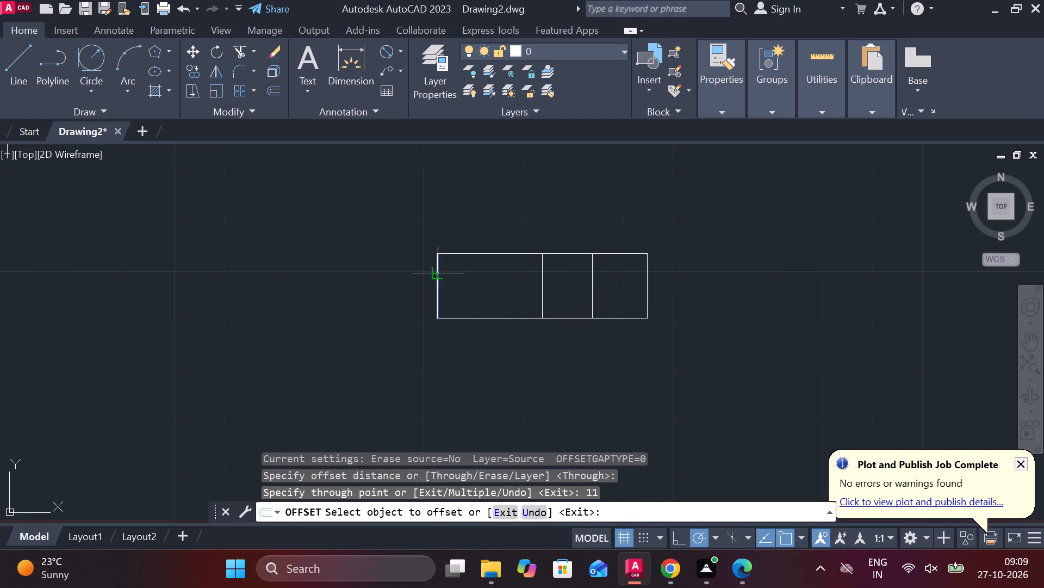
pyautogui.write('11')
pyautogui.press('space')
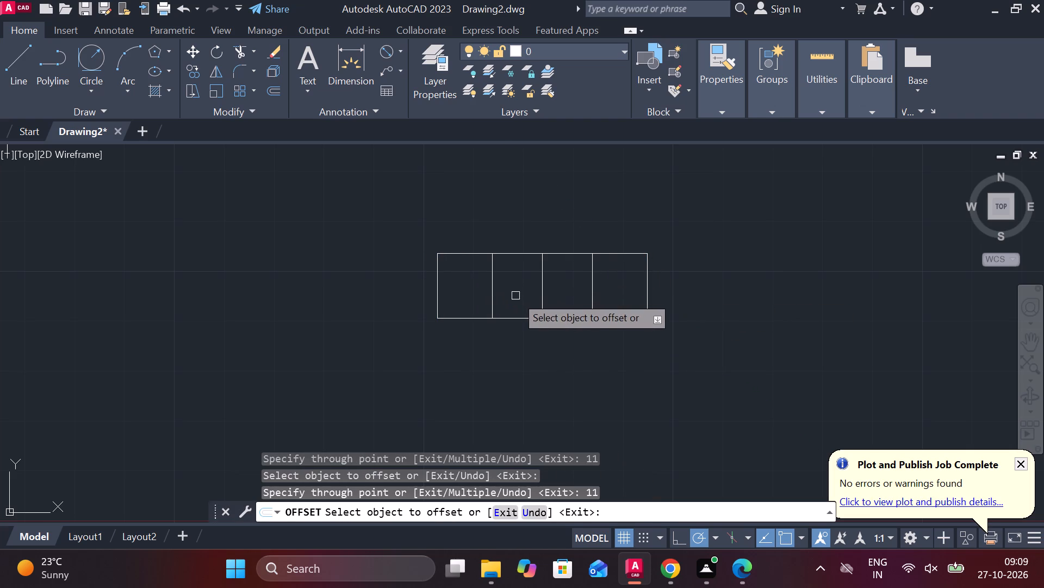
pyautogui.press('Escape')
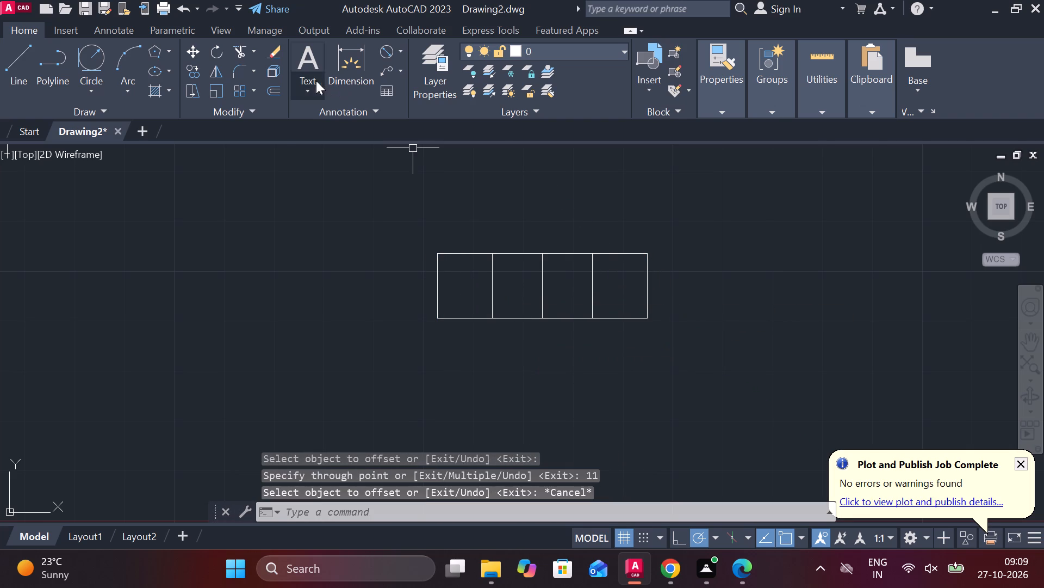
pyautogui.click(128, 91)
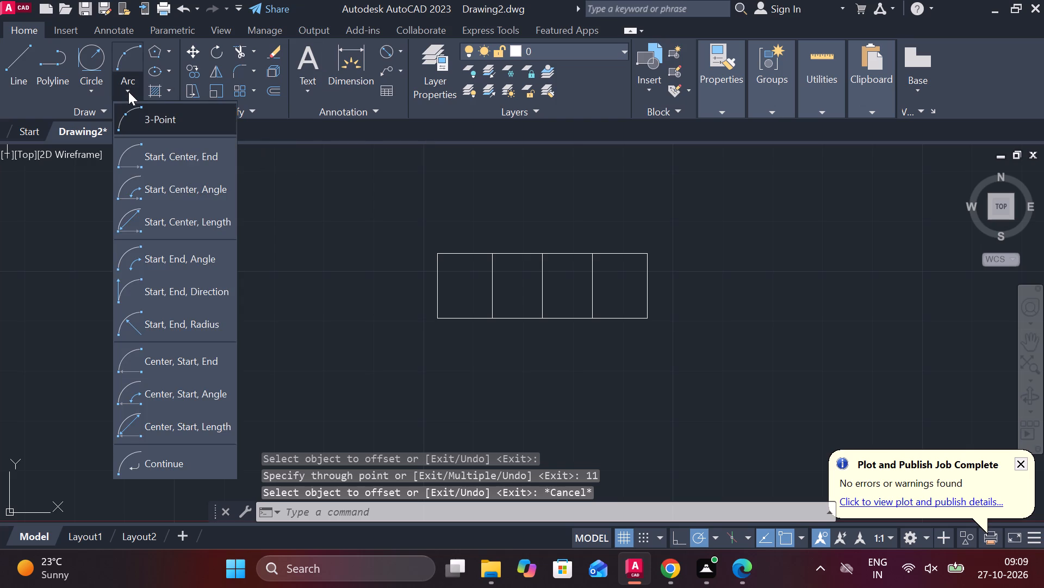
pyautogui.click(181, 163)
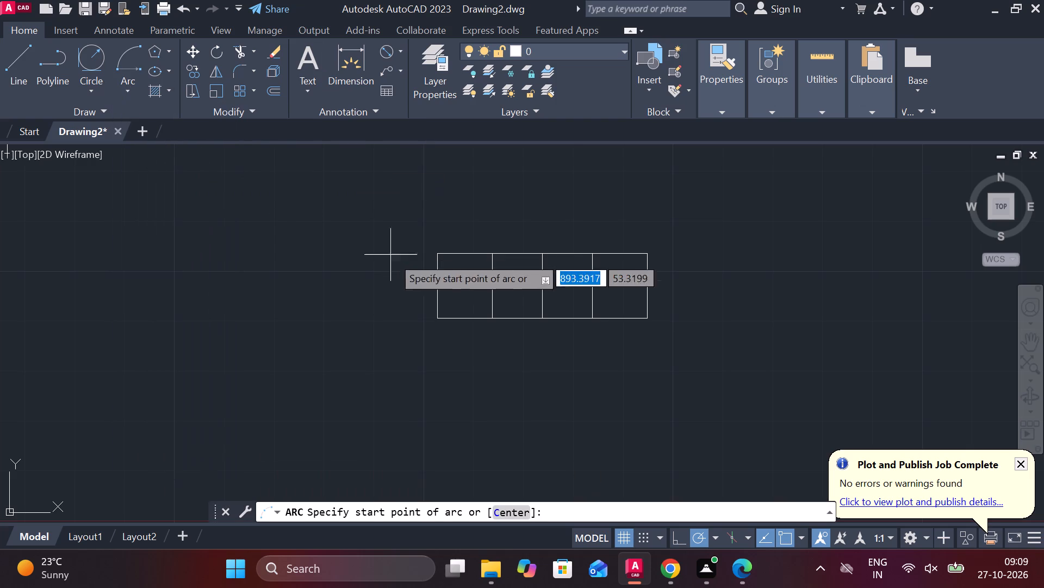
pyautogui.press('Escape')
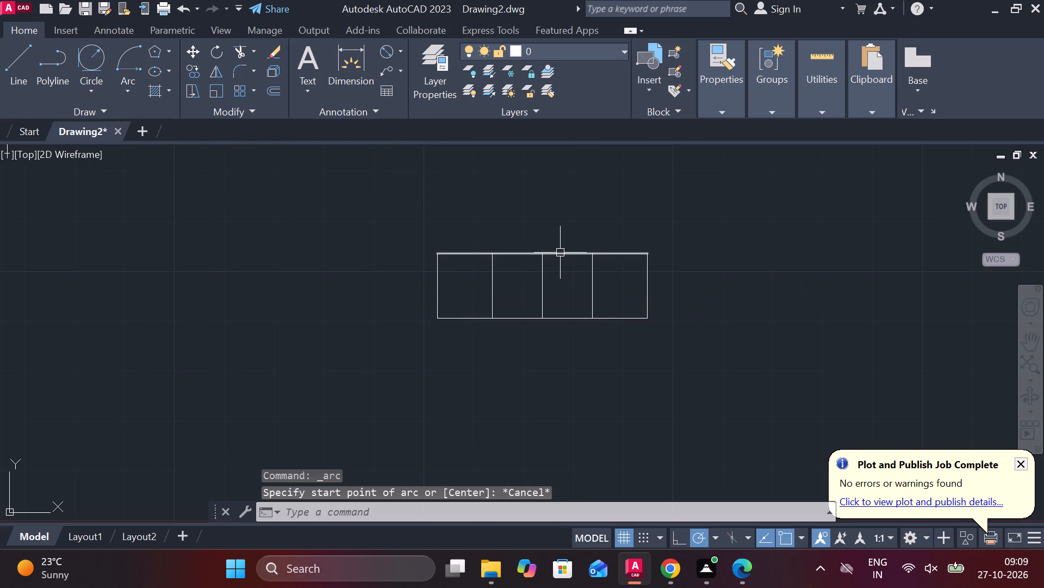
# Offset the rectangle's top and bottom edges inward by 2 units each.
pyautogui.click(560, 252)
pyautogui.press('o')
pyautogui.press('Return')
pyautogui.press('Return')
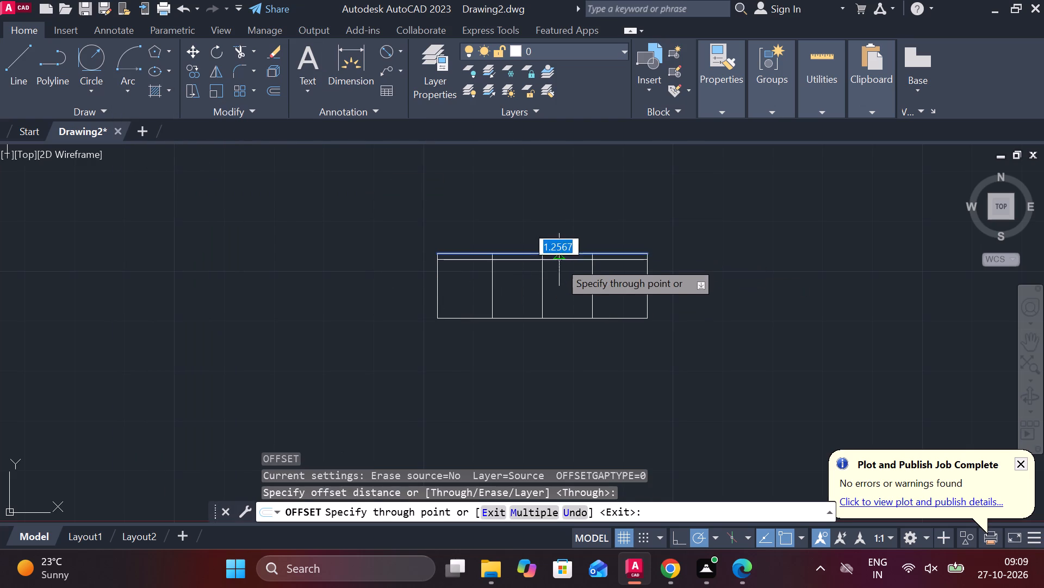
pyautogui.write('2')
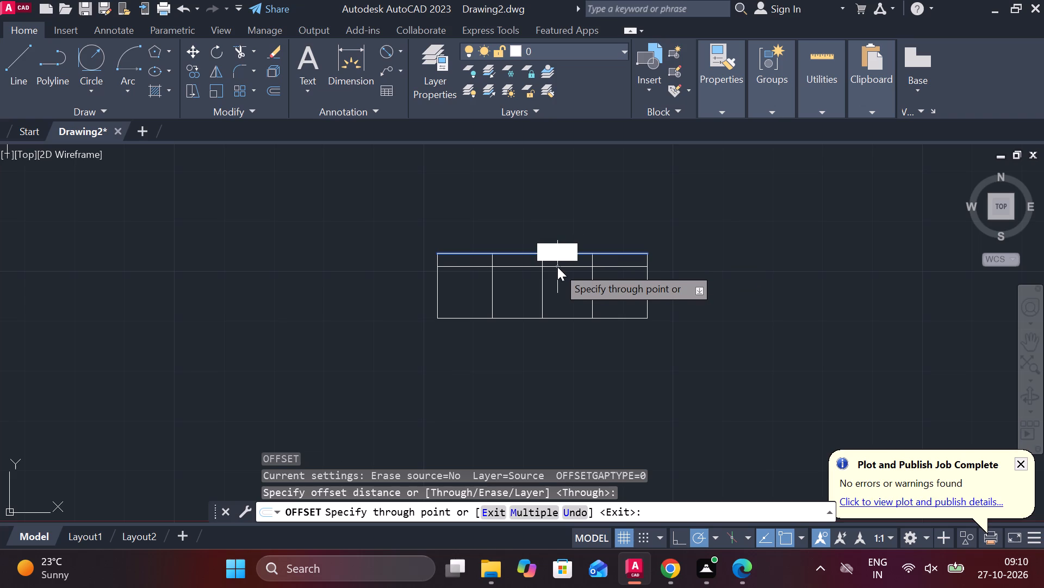
pyautogui.press('space')
pyautogui.click(554, 314)
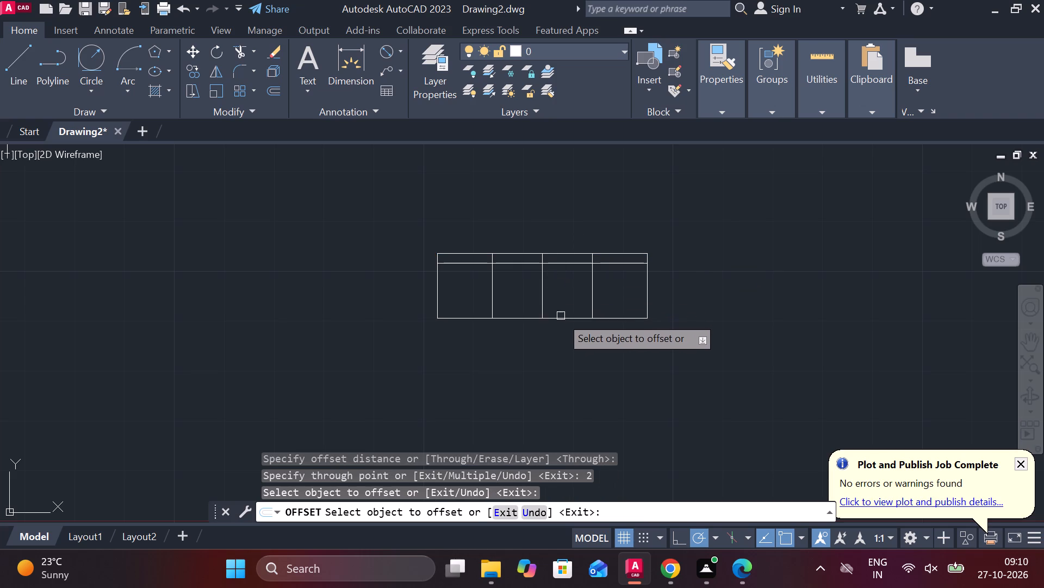
pyautogui.click(562, 320)
pyautogui.write('2')
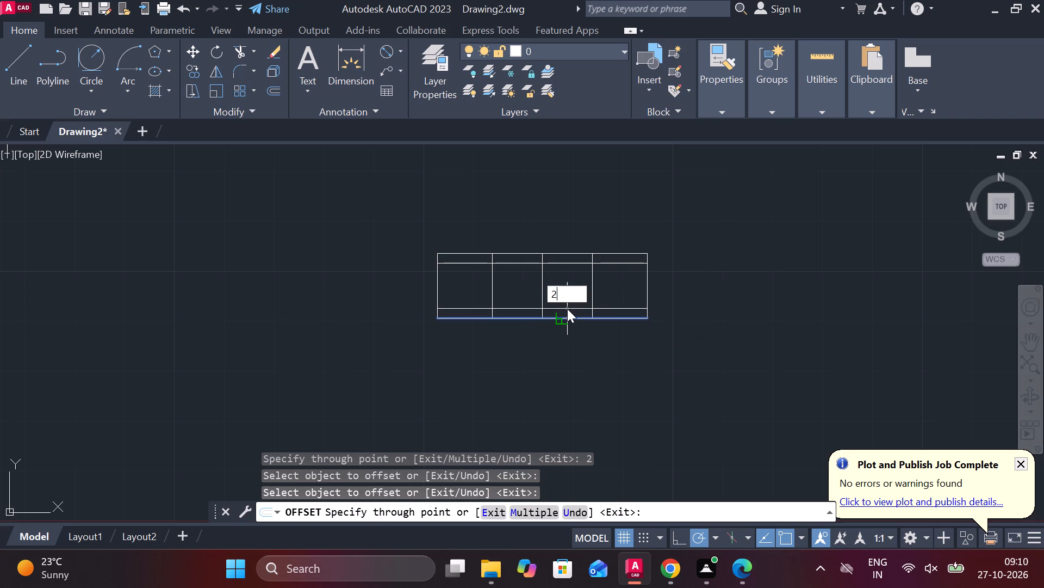
pyautogui.press('space')
pyautogui.press('Escape')
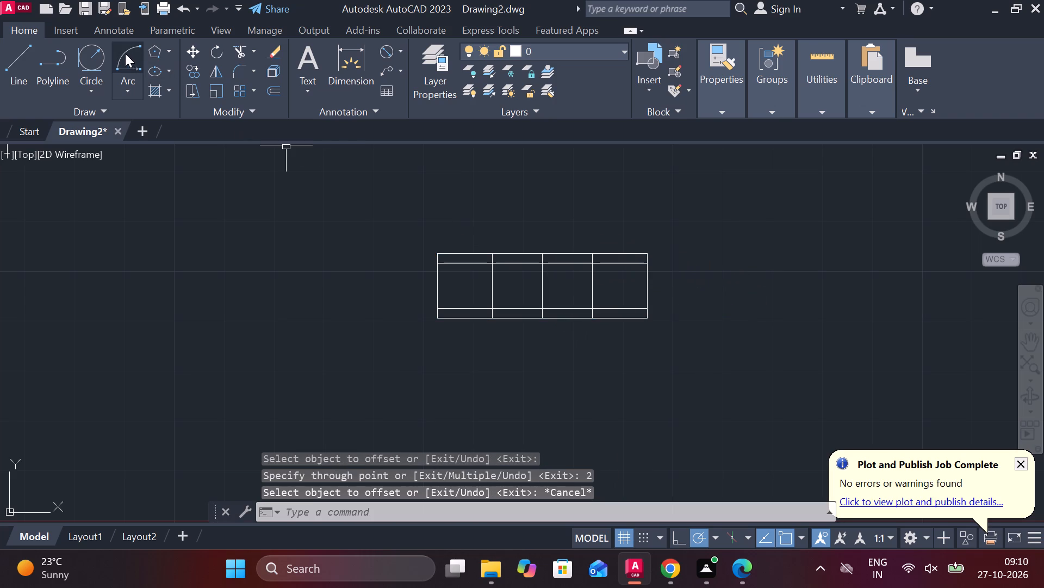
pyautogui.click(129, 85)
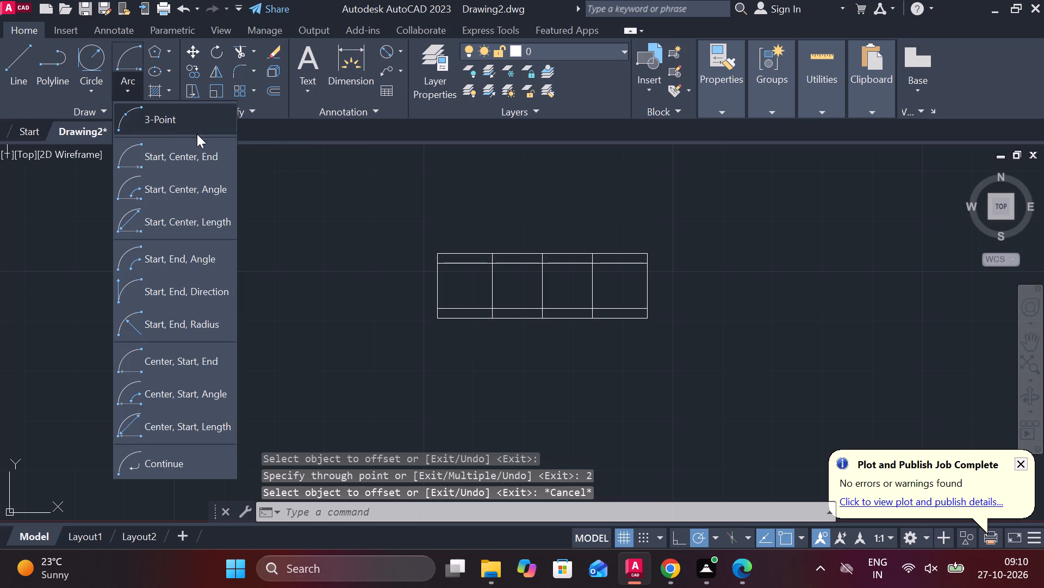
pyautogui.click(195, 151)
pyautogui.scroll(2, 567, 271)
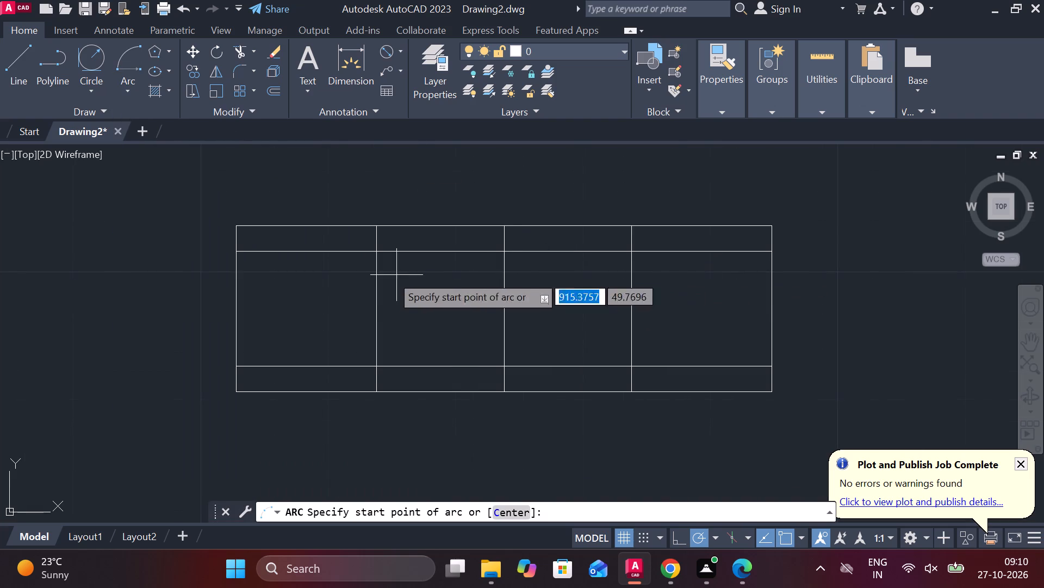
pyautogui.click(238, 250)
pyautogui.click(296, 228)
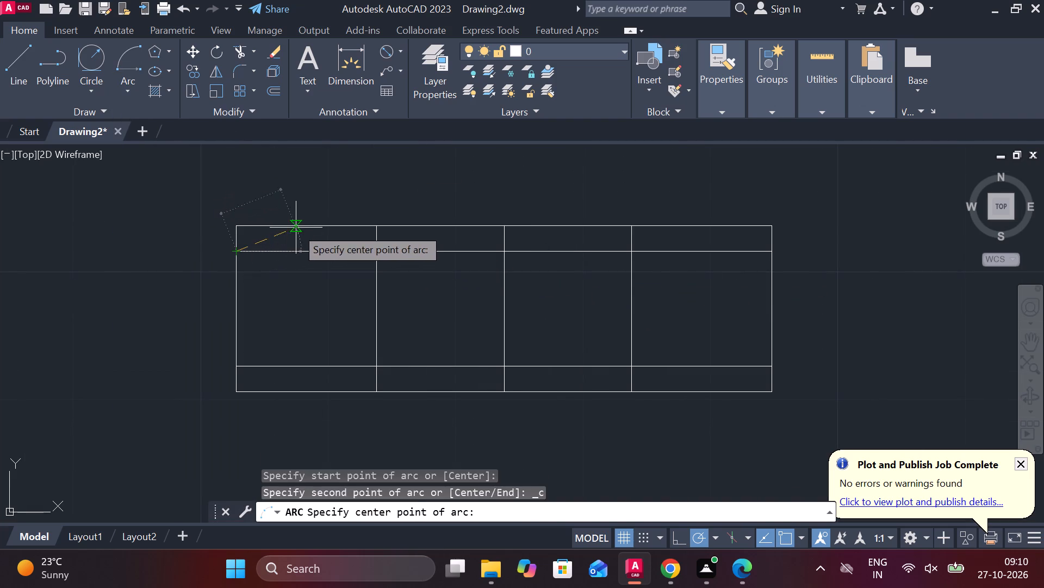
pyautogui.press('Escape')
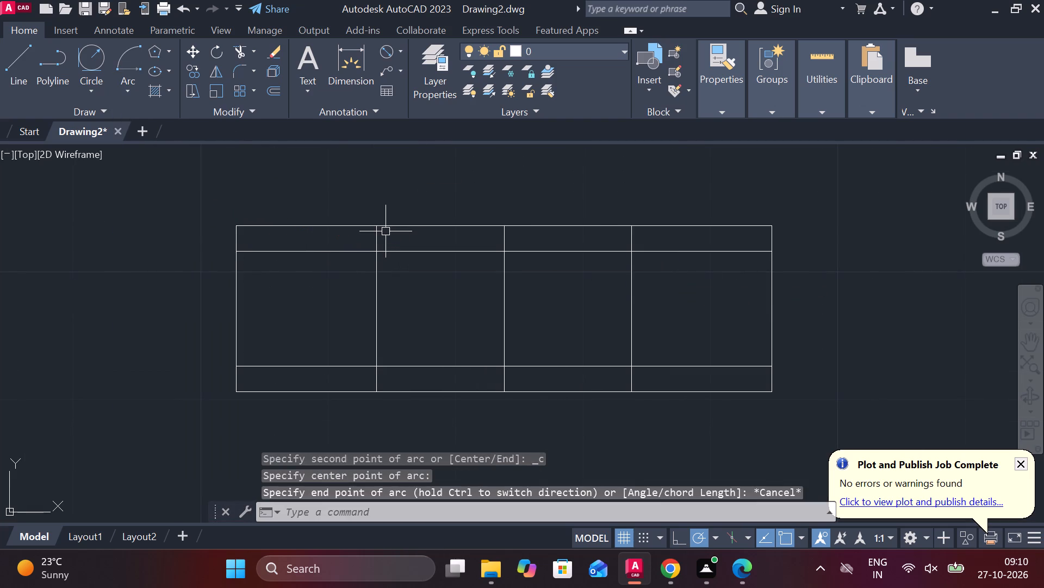
# Draw three three-point arcs rising from the upper offset line to the top edge: one over each end panel, one spanning both middle panels.
pyautogui.press('space')
pyautogui.click(382, 253)
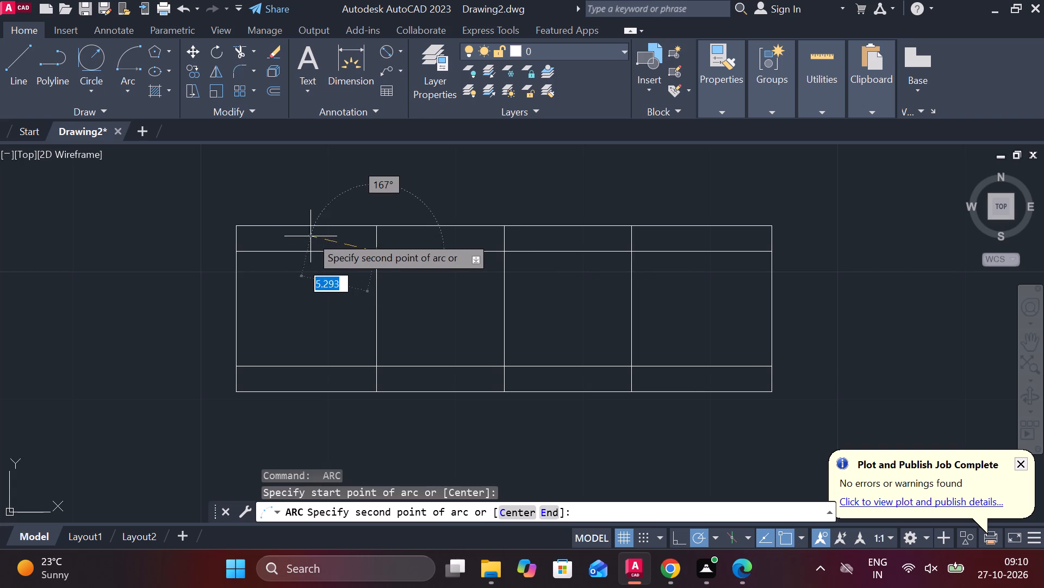
pyautogui.click(307, 230)
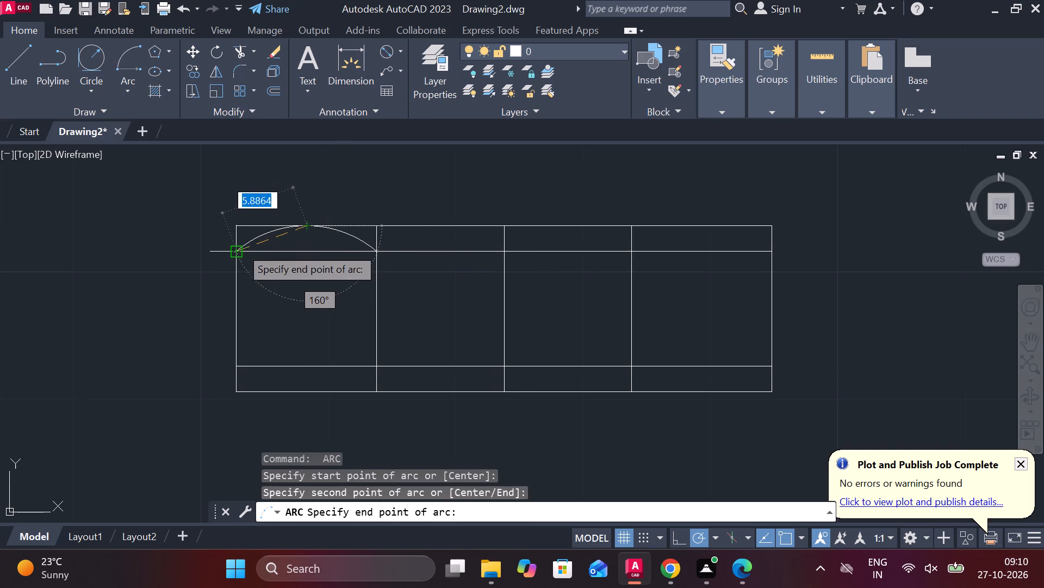
pyautogui.click(240, 252)
pyautogui.press('space')
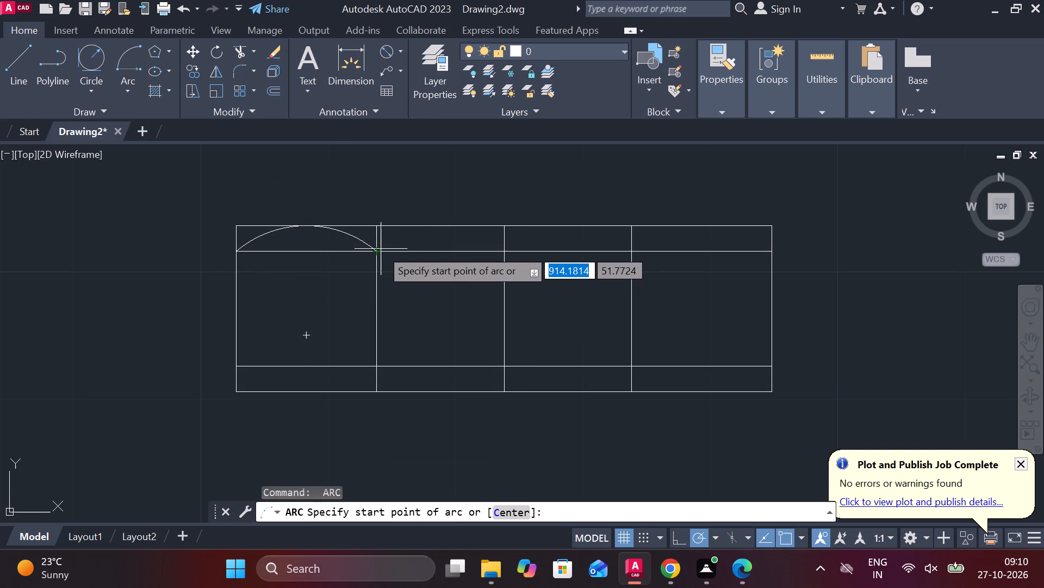
pyautogui.click(381, 249)
pyautogui.click(505, 227)
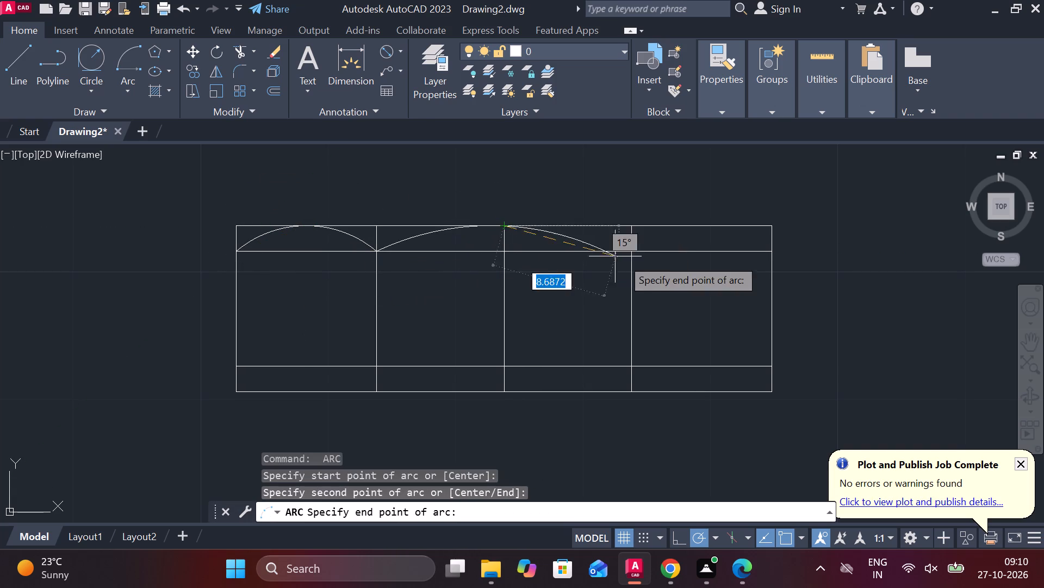
pyautogui.click(631, 249)
pyautogui.press('space')
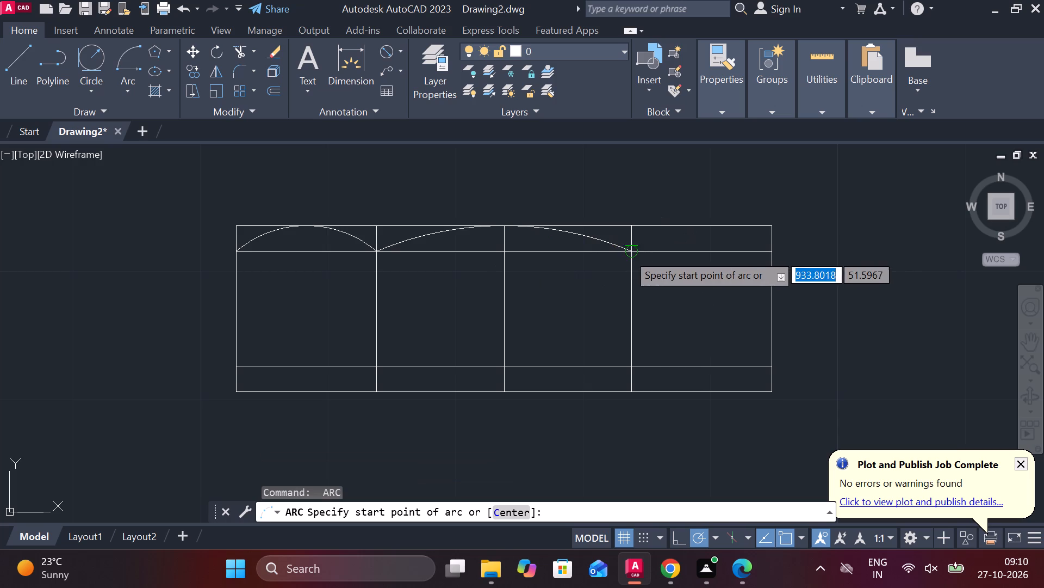
pyautogui.click(627, 253)
pyautogui.click(701, 231)
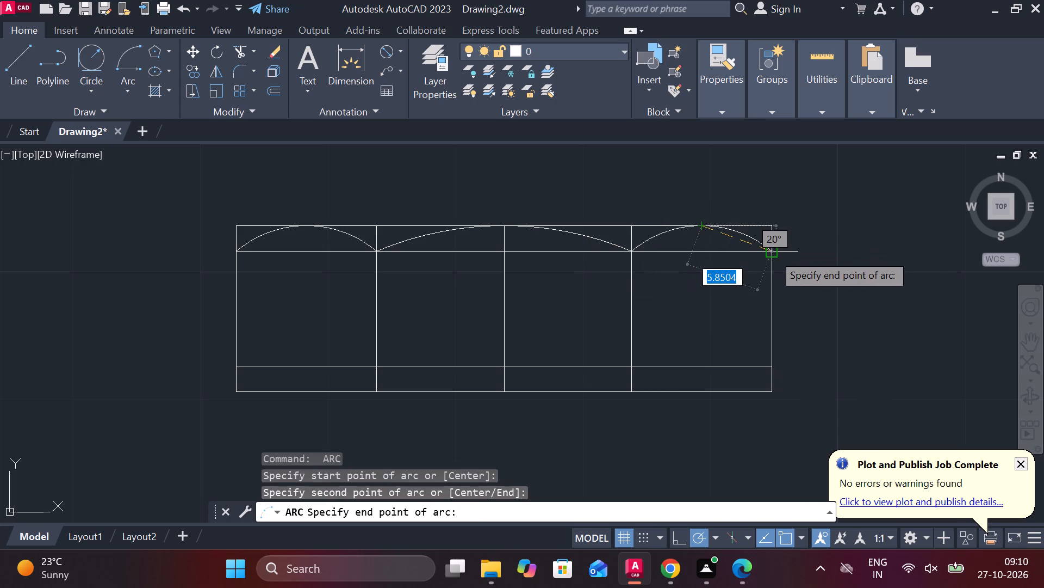
pyautogui.click(773, 253)
pyautogui.press('Escape')
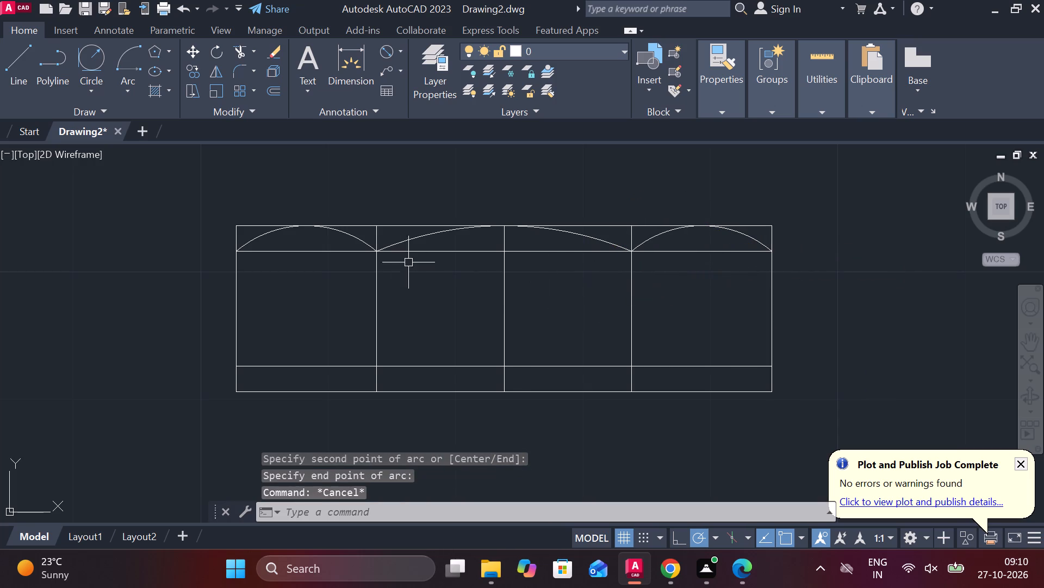
# Mirror the three arcs about the rectangle's horizontal midline, keeping the source arcs.
pyautogui.click(367, 245)
pyautogui.click(400, 242)
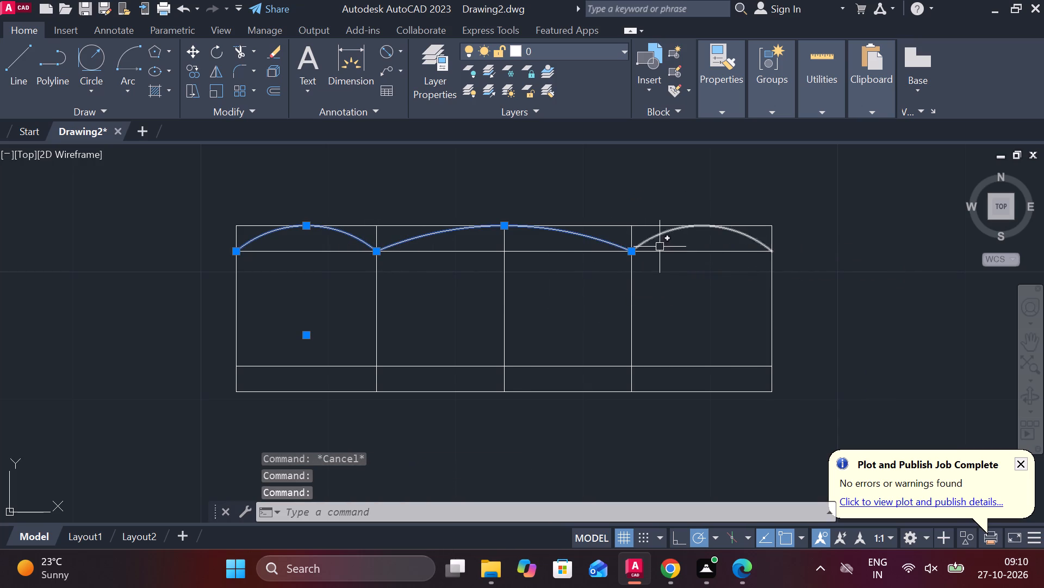
pyautogui.click(655, 241)
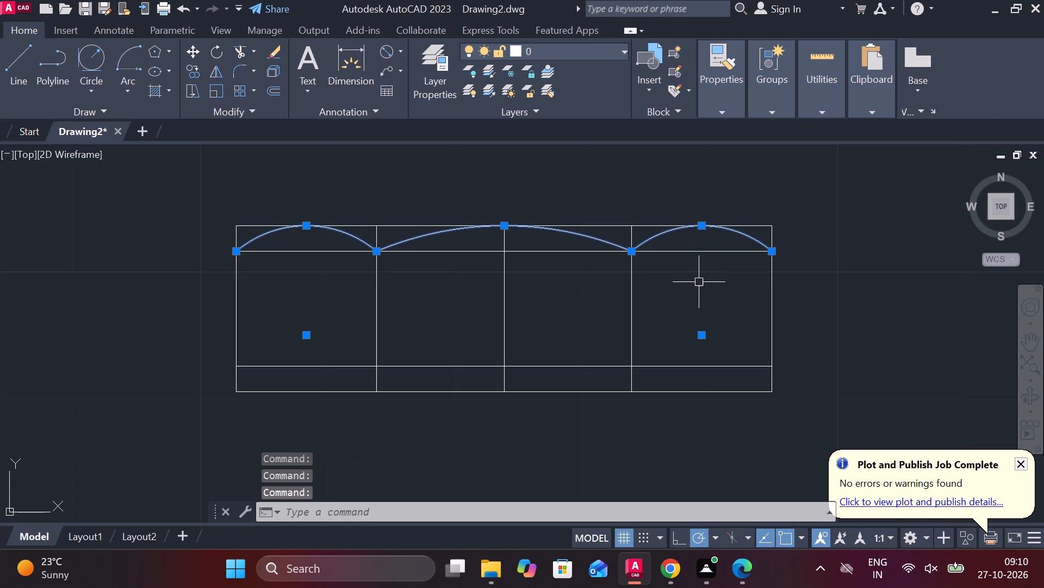
pyautogui.write('MI')
pyautogui.press('Return')
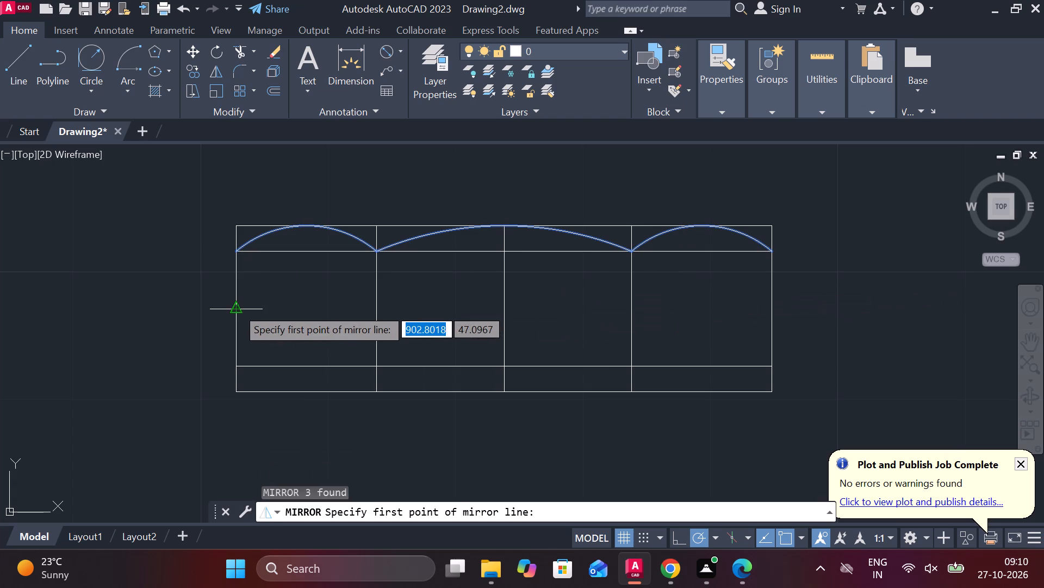
pyautogui.click(237, 308)
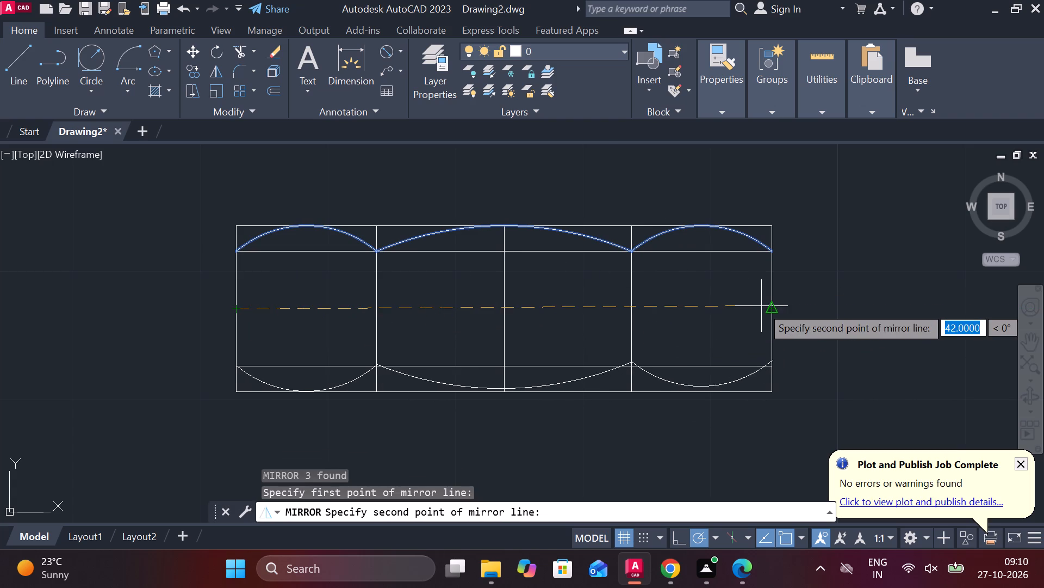
pyautogui.click(773, 306)
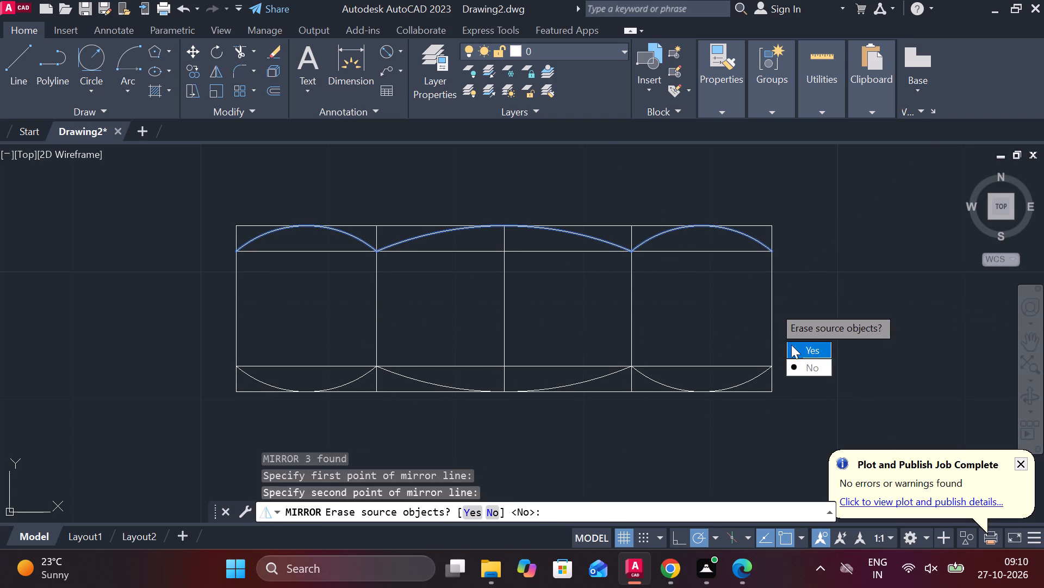
pyautogui.moveTo(801, 373); pyautogui.dragTo(773, 306)
# Trim the rectangle's two left corners outside the end arcs and the left inner vertical line above the upper arcs.
pyautogui.moveTo(778, 298); pyautogui.dragTo(832, 271, button='middle')
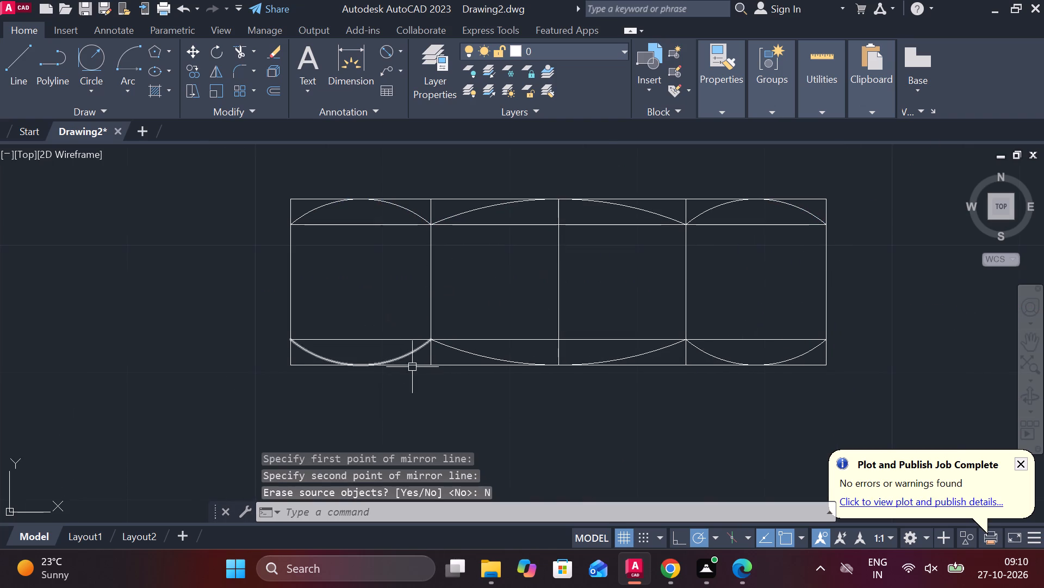
pyautogui.press('Escape')
pyautogui.write('TR')
pyautogui.press('space')
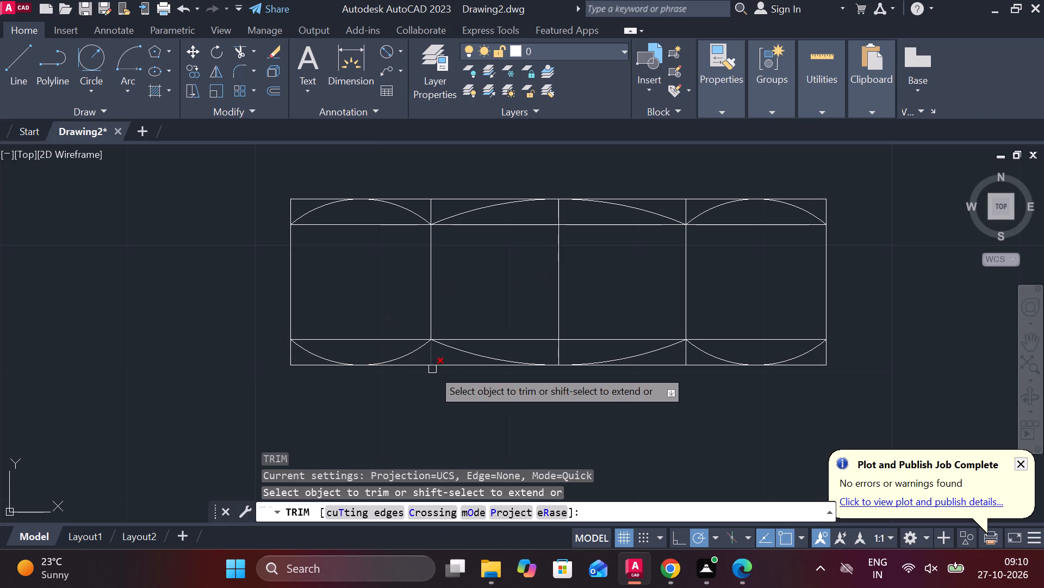
pyautogui.click(312, 362)
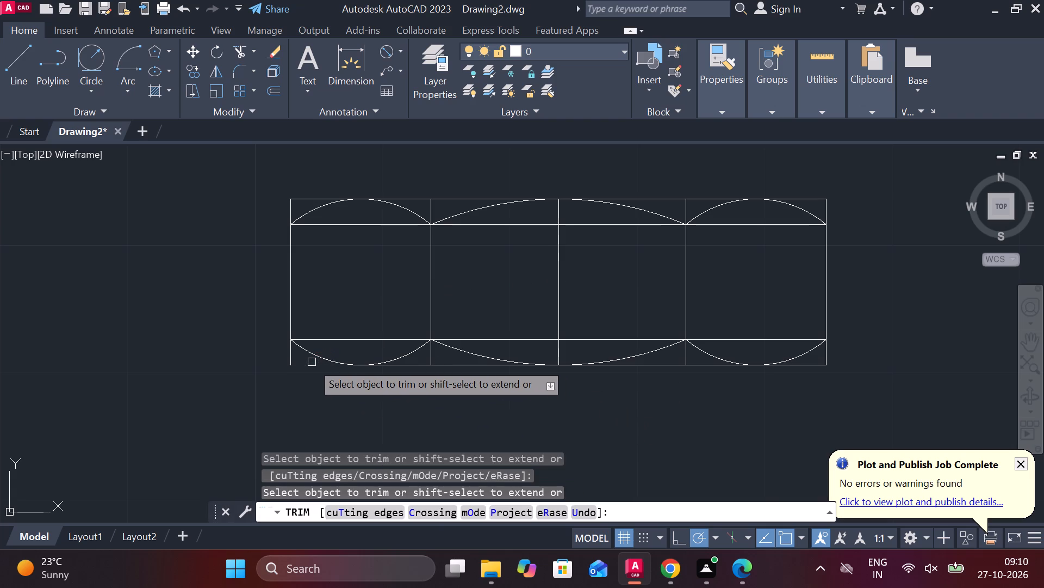
pyautogui.click(285, 359)
pyautogui.click(298, 363)
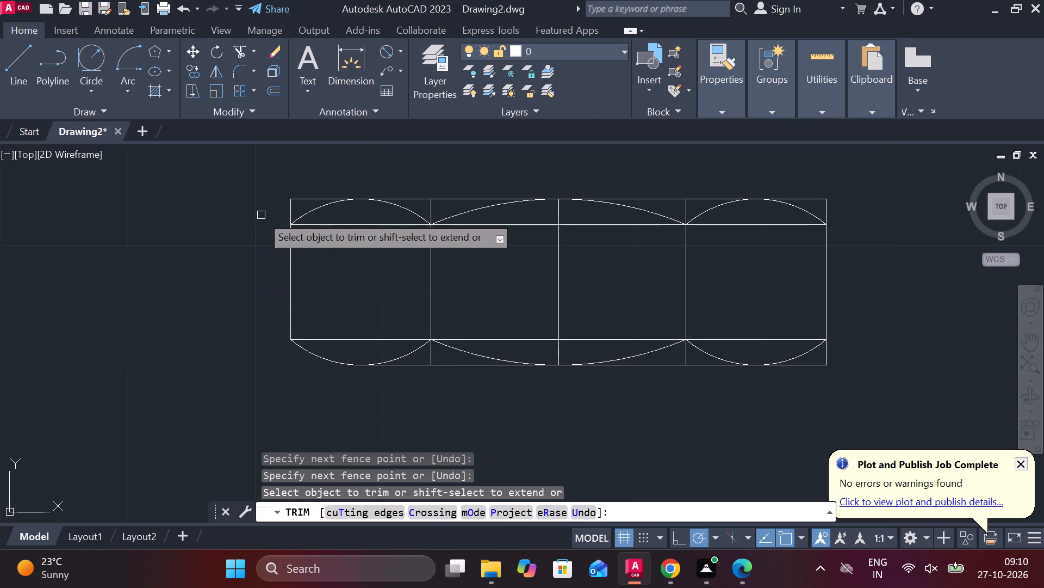
pyautogui.click(289, 207)
pyautogui.click(299, 200)
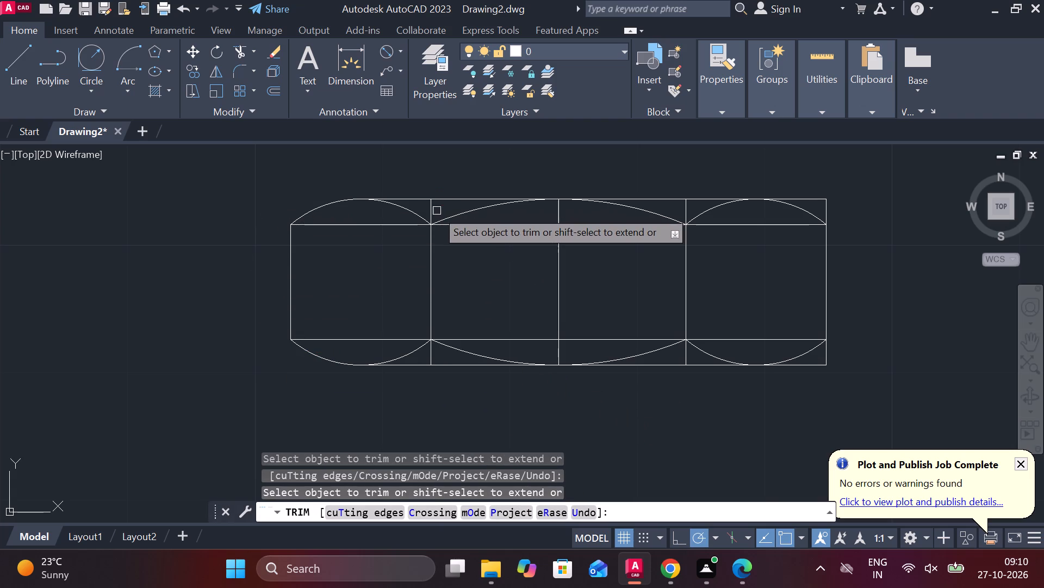
pyautogui.click(435, 209)
pyautogui.click(431, 209)
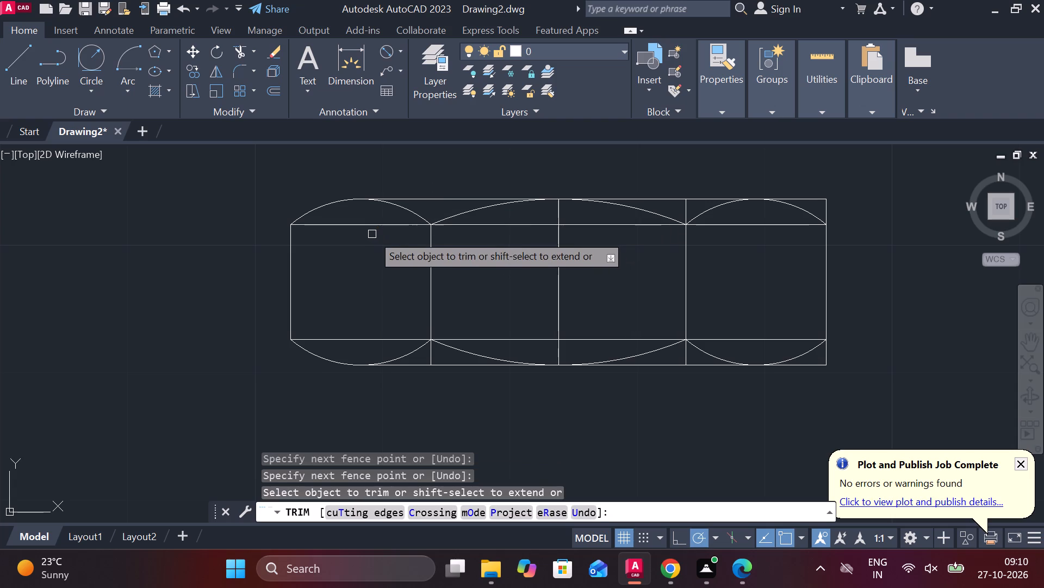
# Trim away both inner horizontal offset lines along their full length and the left inner vertical line below the lower arcs.
pyautogui.click(362, 225)
pyautogui.click(352, 338)
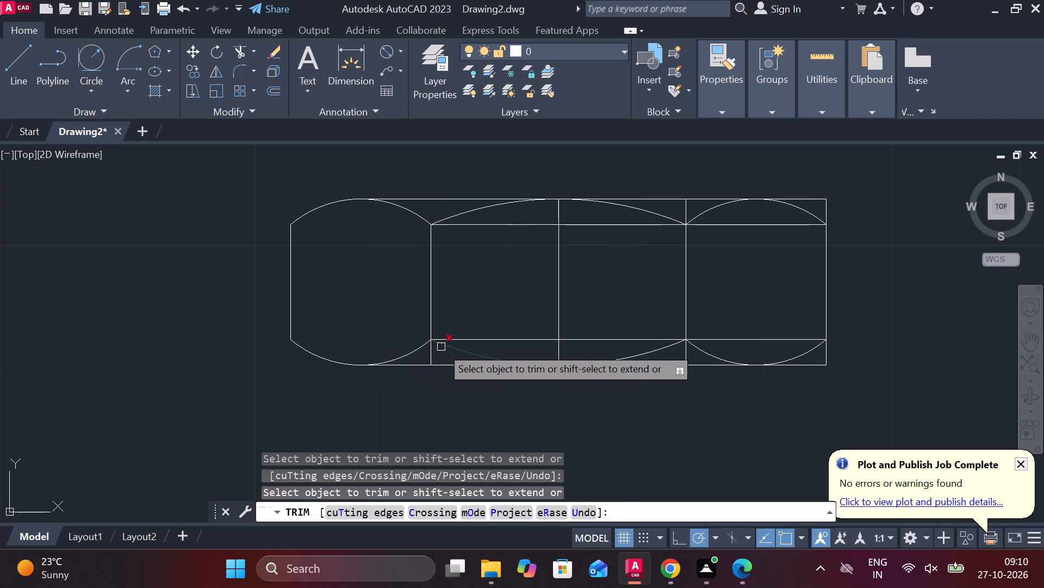
pyautogui.click(430, 355)
pyautogui.click(479, 342)
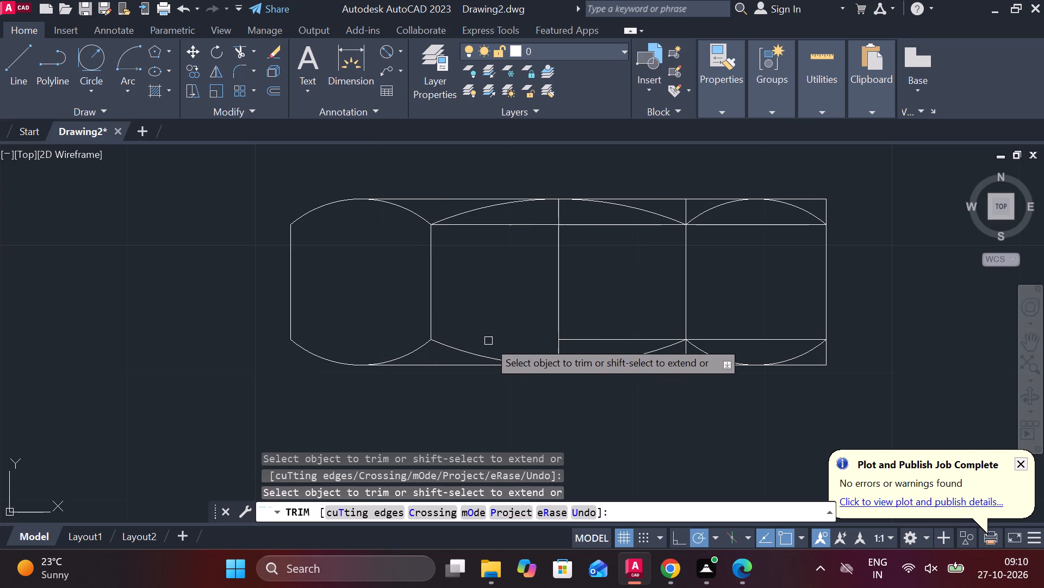
pyautogui.click(576, 338)
pyautogui.click(703, 339)
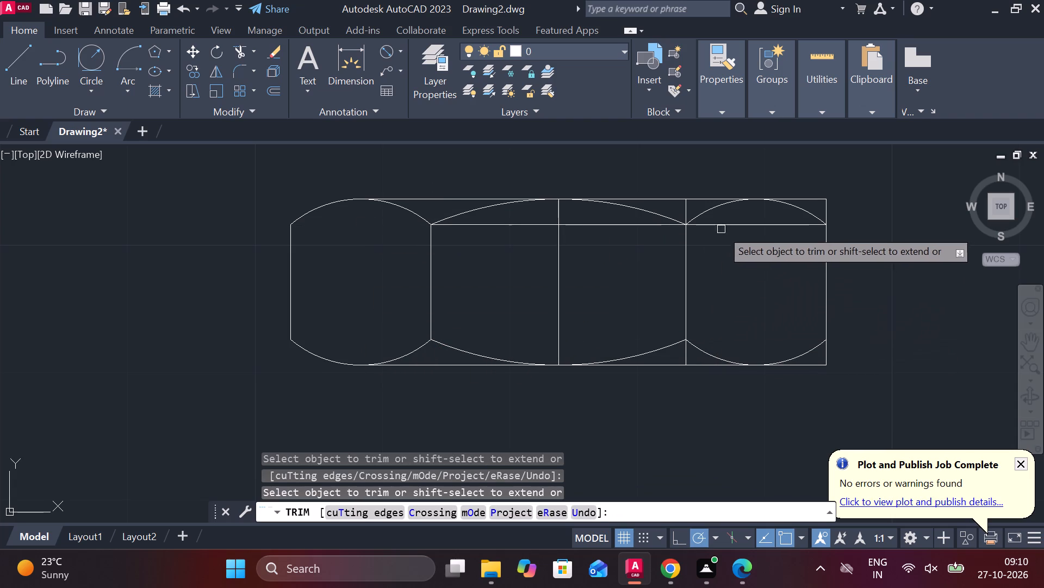
pyautogui.click(724, 227)
pyautogui.click(613, 226)
pyautogui.click(520, 228)
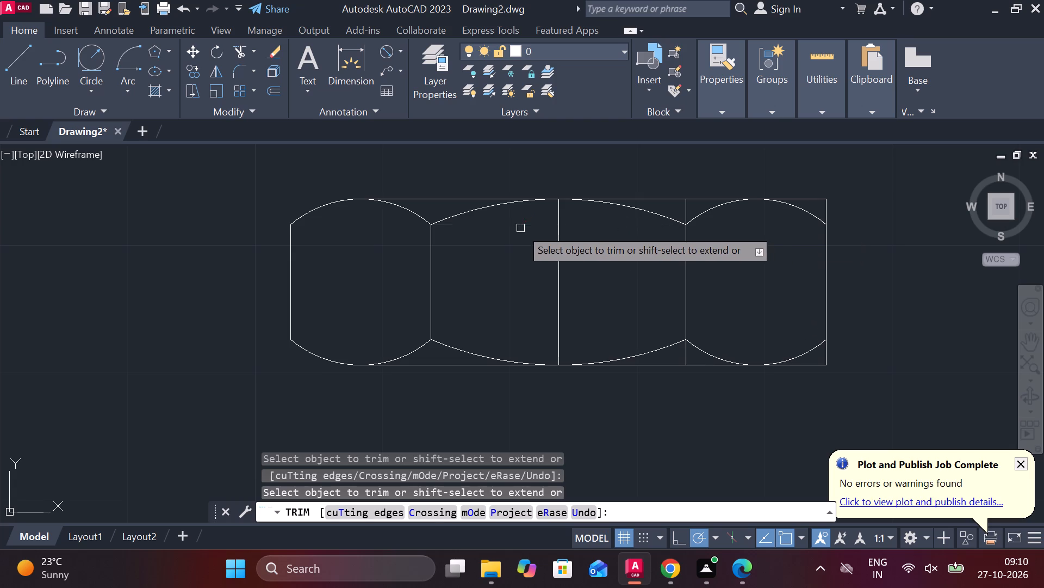
# Trim the rectangle's two right corners outside the end arcs and the right inner vertical line beyond the upper and lower arcs.
pyautogui.click(688, 353)
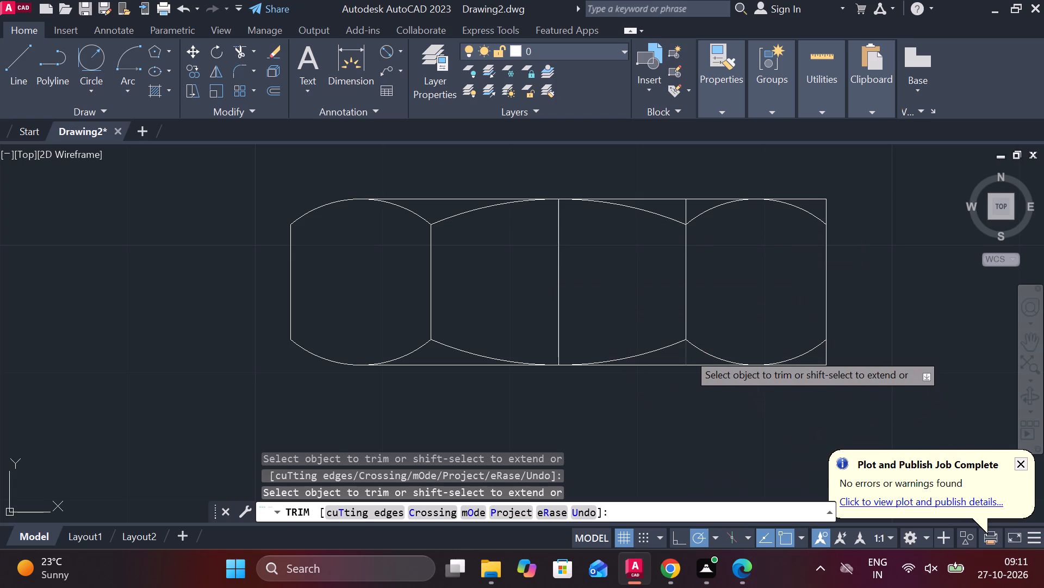
pyautogui.click(816, 361)
pyautogui.click(815, 368)
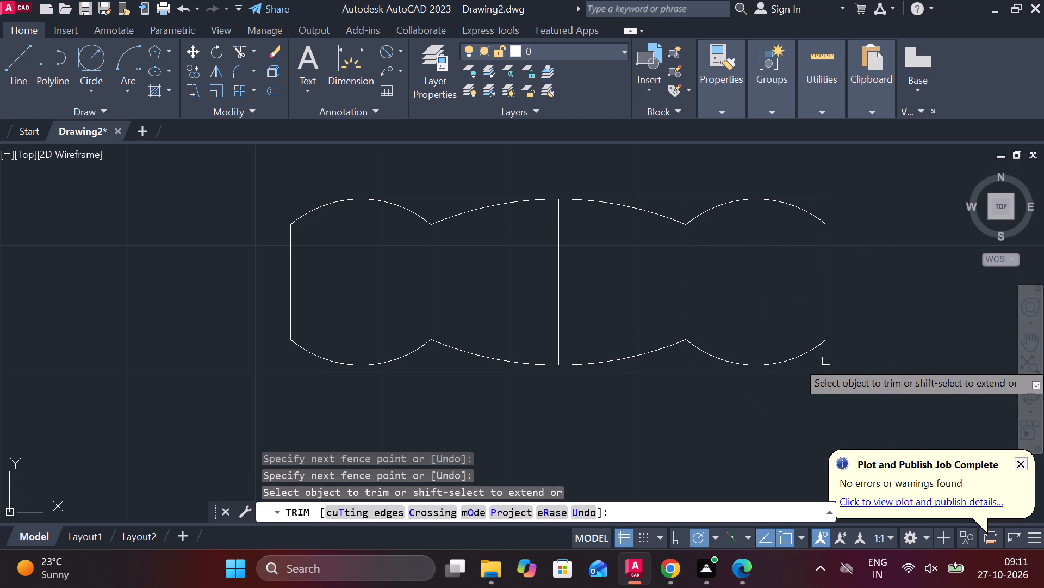
pyautogui.click(826, 361)
pyautogui.click(823, 204)
pyautogui.click(812, 198)
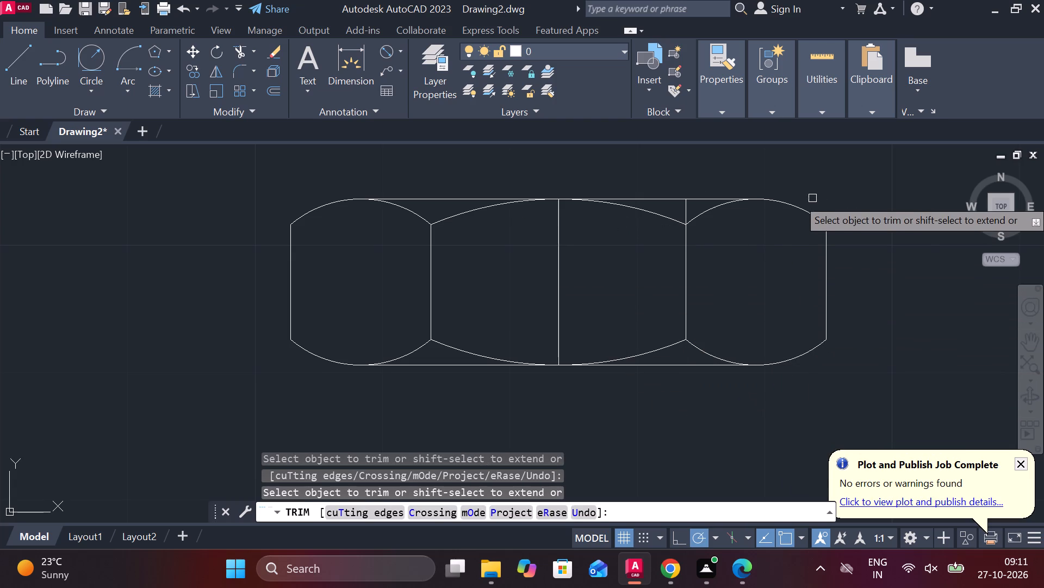
pyautogui.click(687, 211)
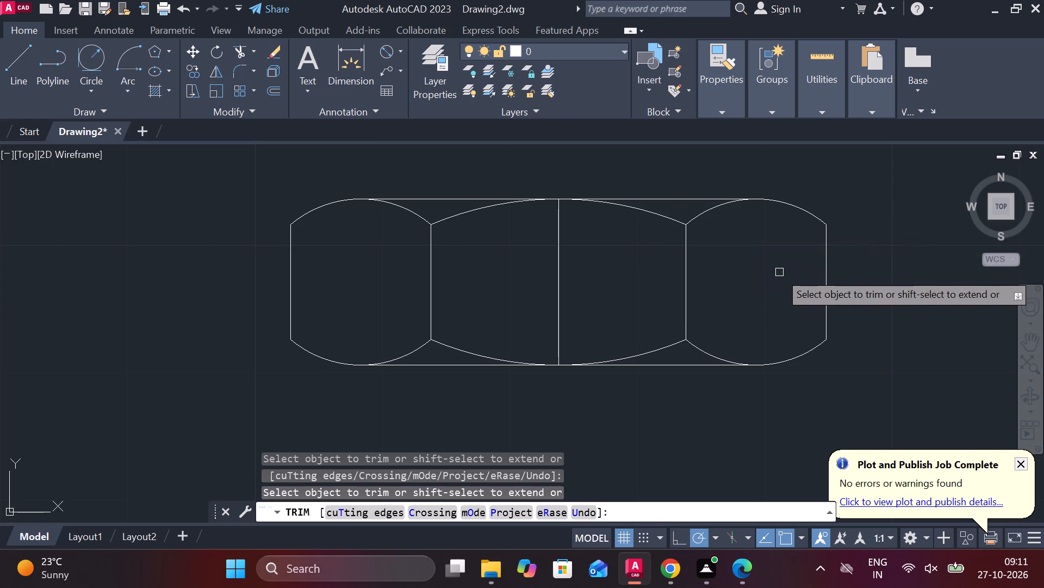
pyautogui.scroll(-2, 779, 272)
pyautogui.press('Escape')
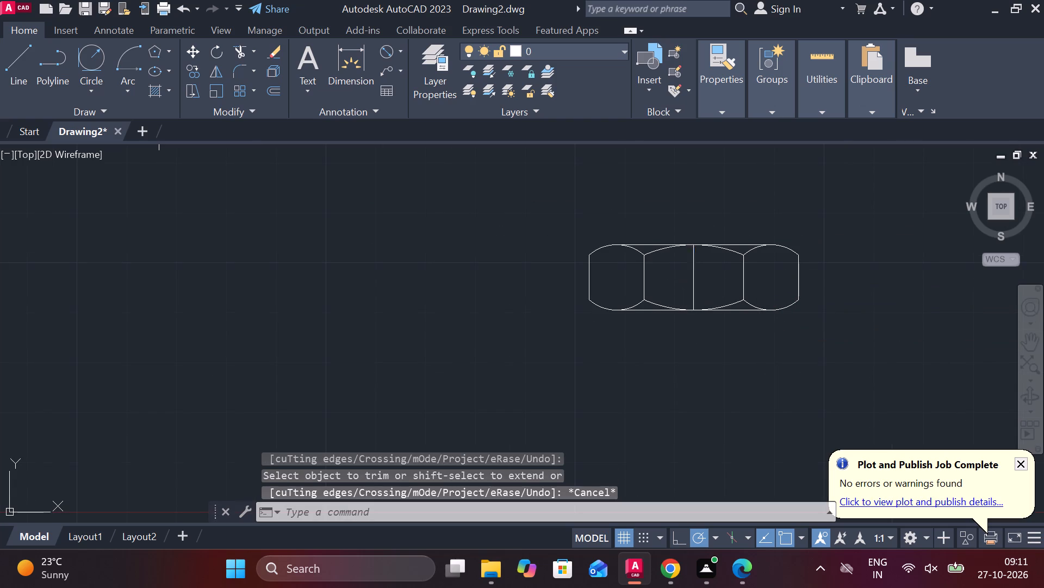
# Erase the vertical line through the middle of the side view.
pyautogui.click(697, 274)
pyautogui.write('E')
pyautogui.press('space')
# Copy the whole arc-edged side view to free space above and to the right of the original.
pyautogui.moveTo(551, 229); pyautogui.dragTo(557, 231)
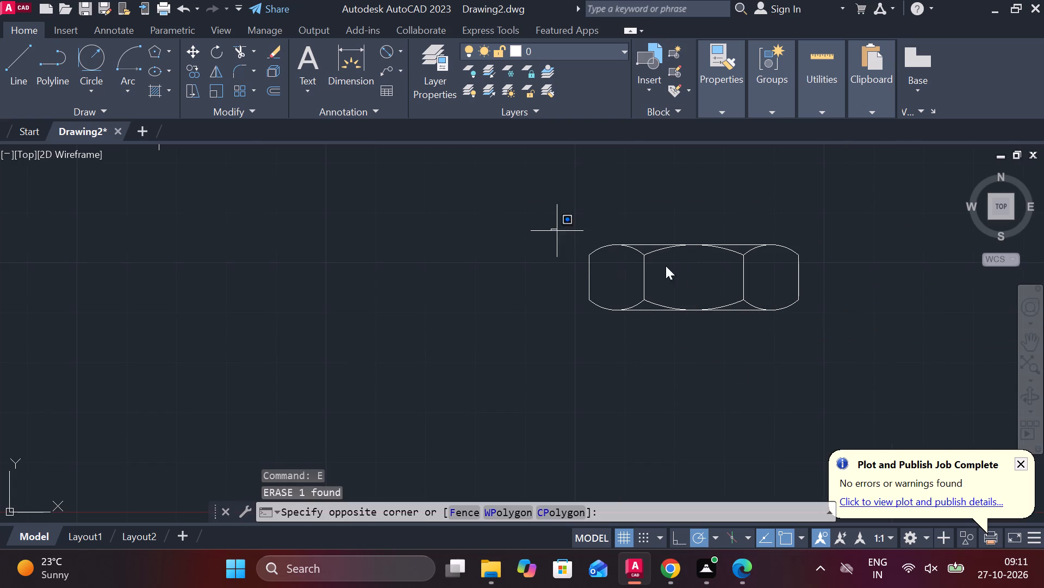
pyautogui.click(908, 378)
pyautogui.write('CO')
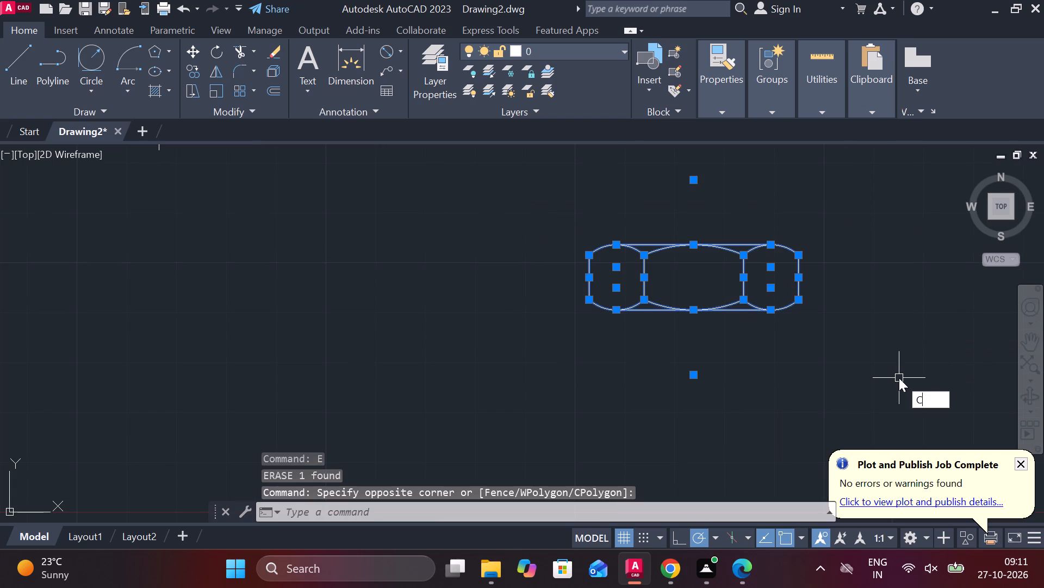
pyautogui.press('Return')
pyautogui.click(885, 371)
pyautogui.scroll(-2, 709, 394)
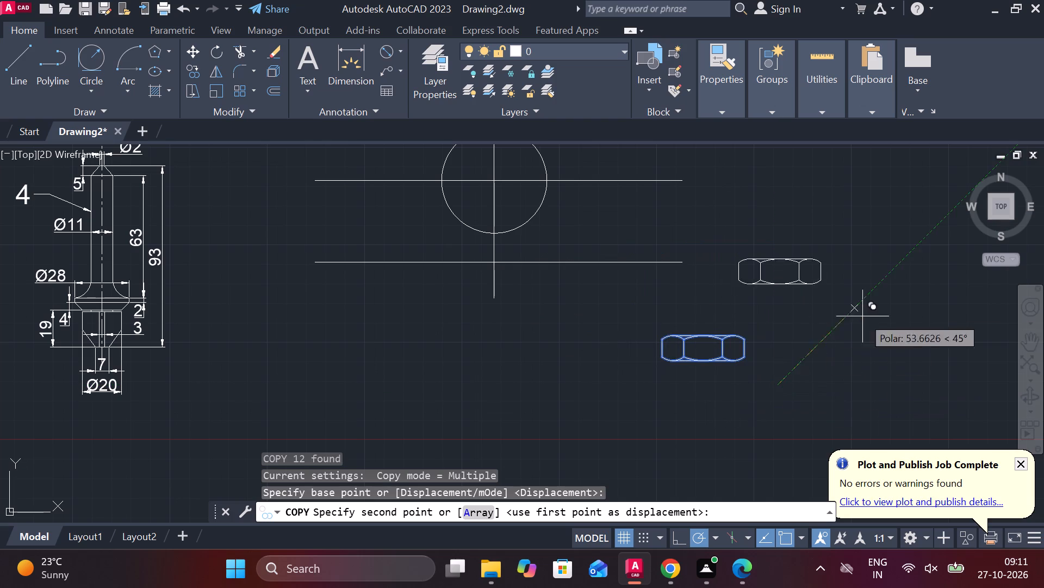
pyautogui.click(869, 313)
pyautogui.press('Escape')
# Move the original side view by its bottom-edge midpoint onto the intersection of the circle's vertical centreline and the lower horizontal line.
pyautogui.moveTo(644, 311); pyautogui.dragTo(649, 312)
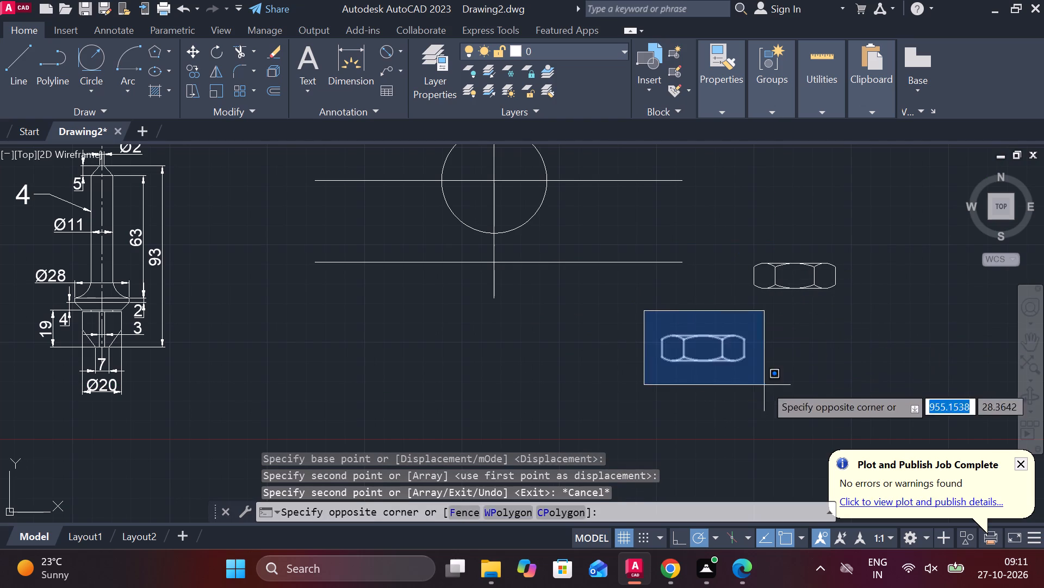
pyautogui.click(765, 385)
pyautogui.press('m')
pyautogui.press('Return')
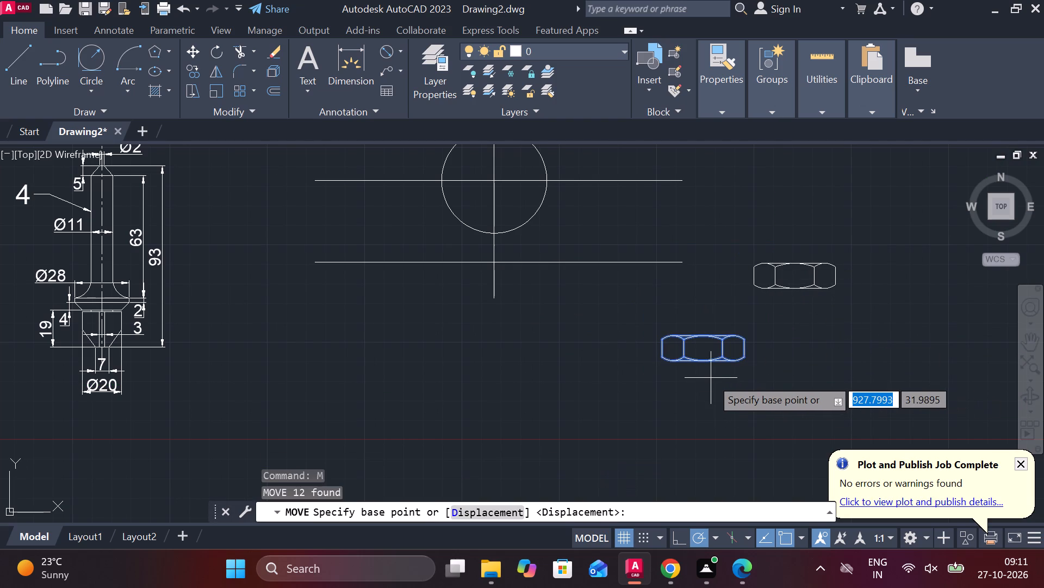
pyautogui.scroll(2, 691, 374)
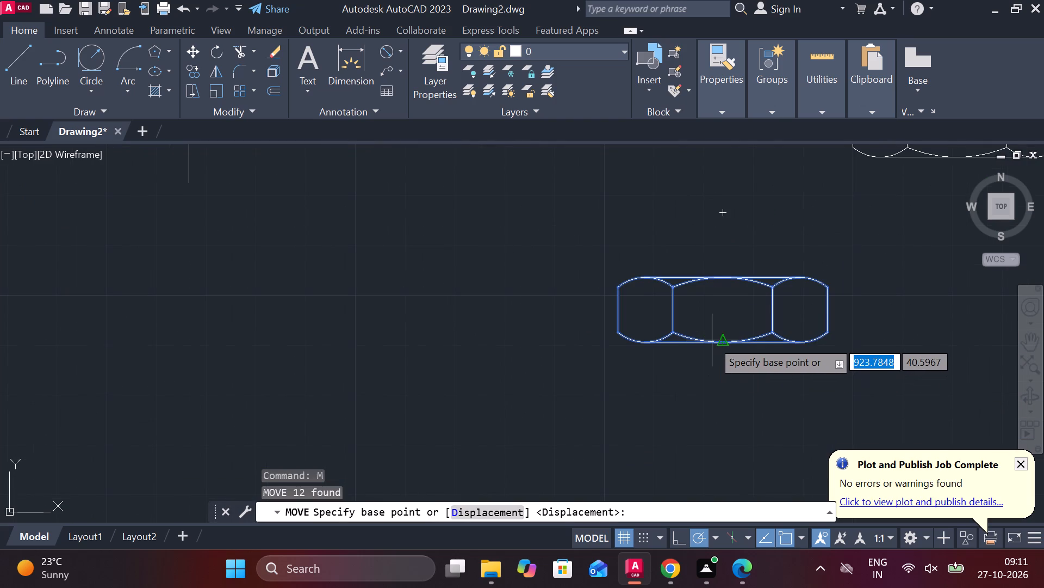
pyautogui.click(722, 340)
pyautogui.scroll(-1, 652, 332)
pyautogui.moveTo(428, 283); pyautogui.dragTo(490, 397, button='middle')
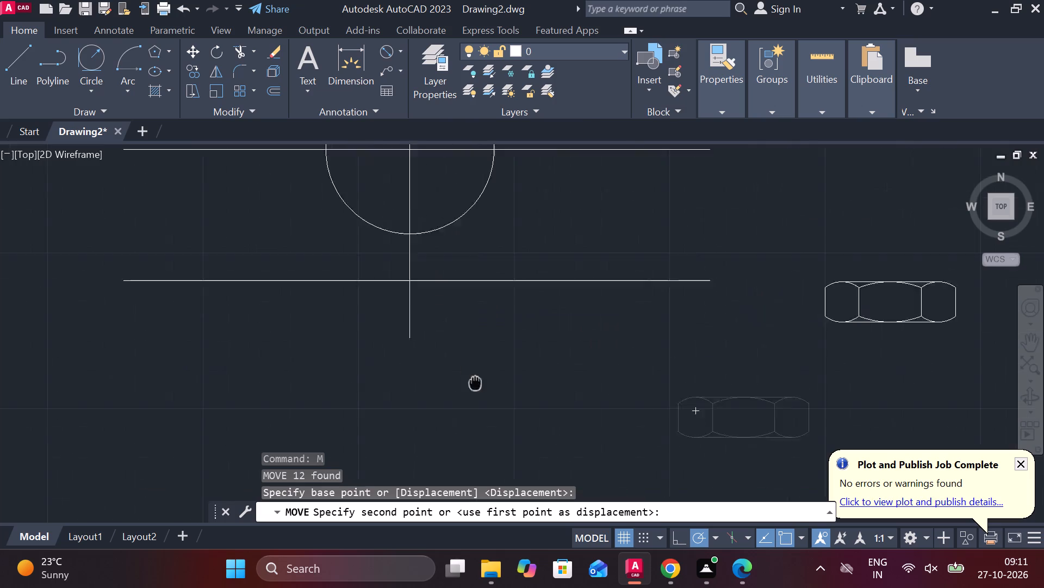
pyautogui.moveTo(490, 397); pyautogui.dragTo(493, 399, button='middle')
pyautogui.scroll(1, 417, 291)
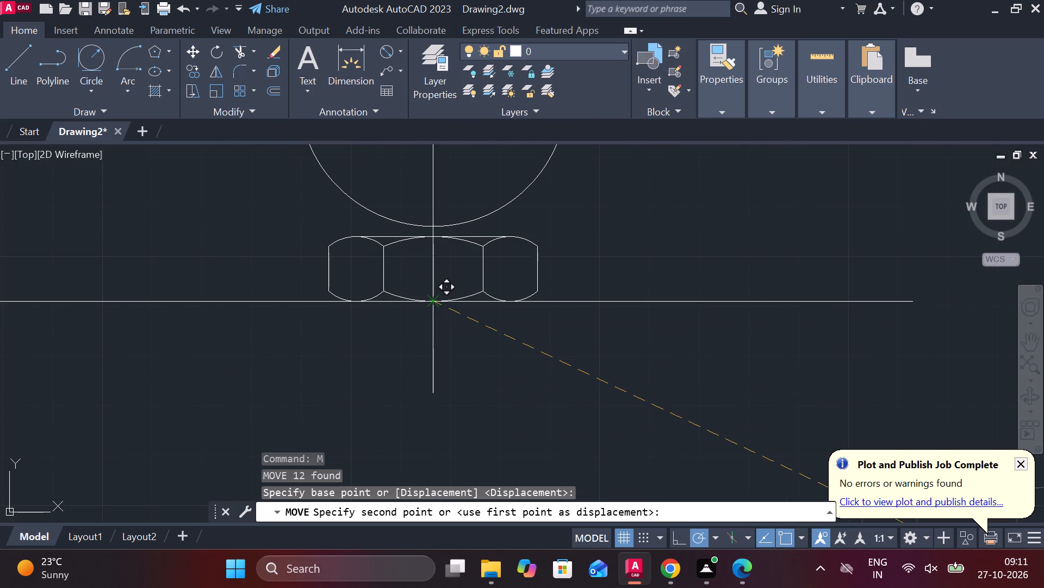
pyautogui.click(432, 296)
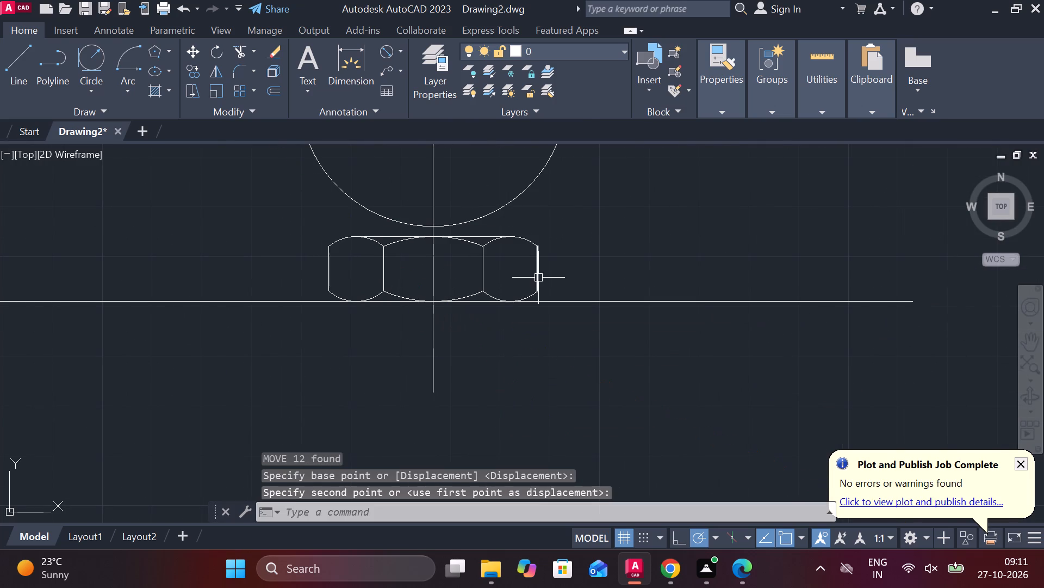
# Offset the circle's vertical centreline 32 to the left.
pyautogui.scroll(-2, 543, 281)
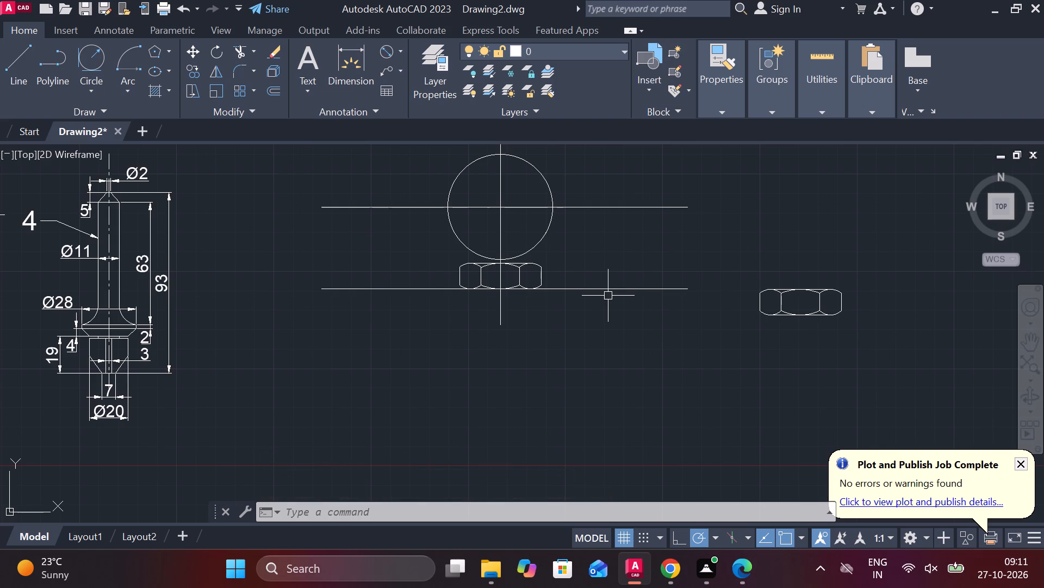
pyautogui.moveTo(513, 339); pyautogui.dragTo(546, 370, button='middle')
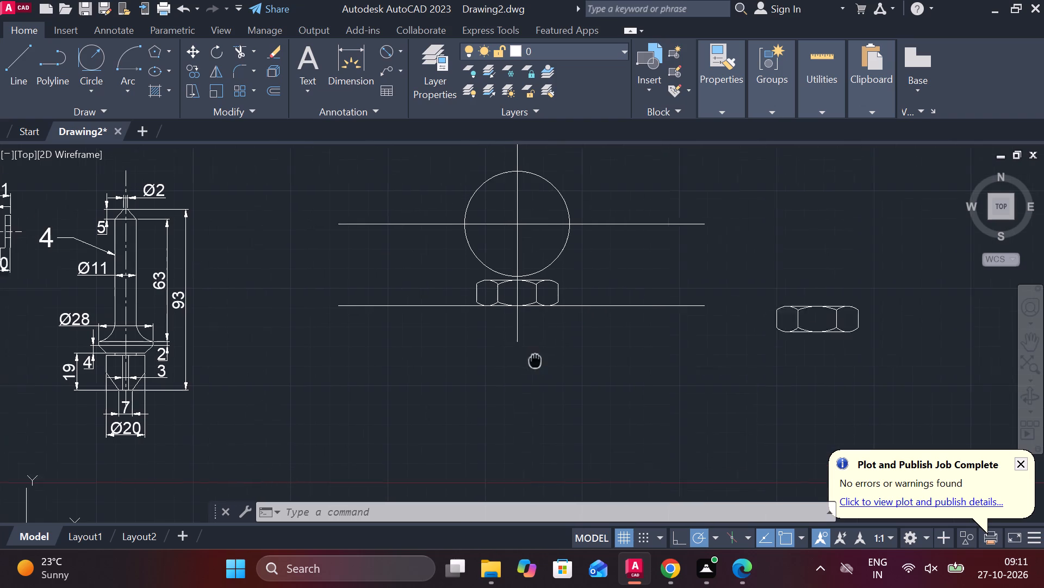
pyautogui.moveTo(546, 370); pyautogui.dragTo(549, 371, button='middle')
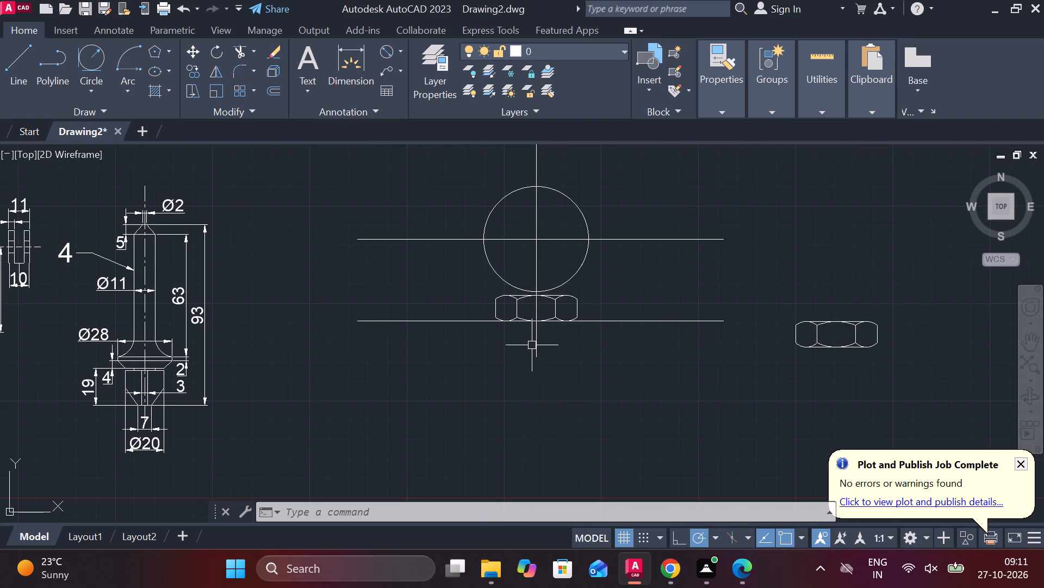
pyautogui.click(538, 345)
pyautogui.press('o')
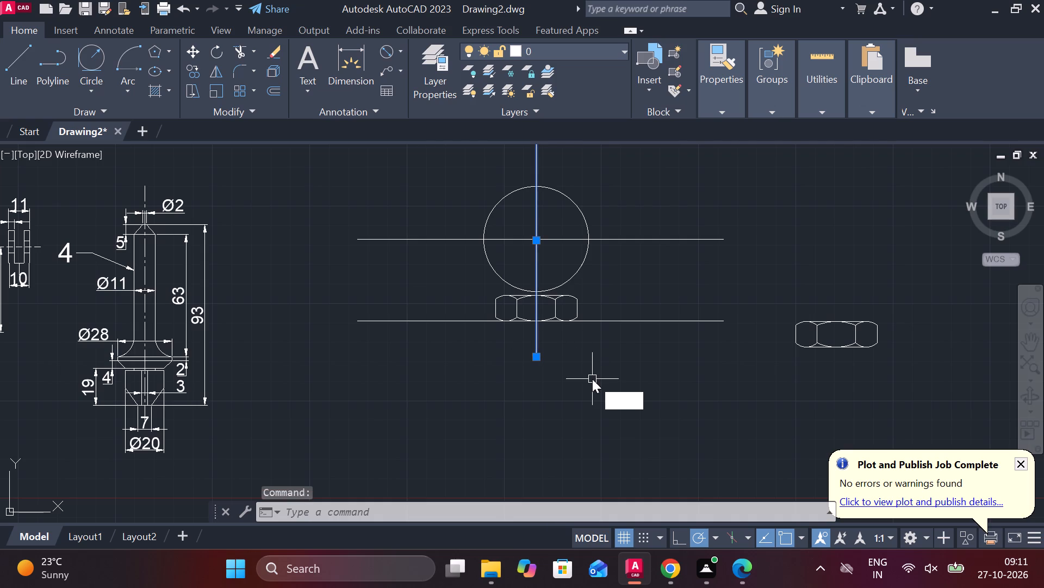
pyautogui.press('Return')
pyautogui.press('Return')
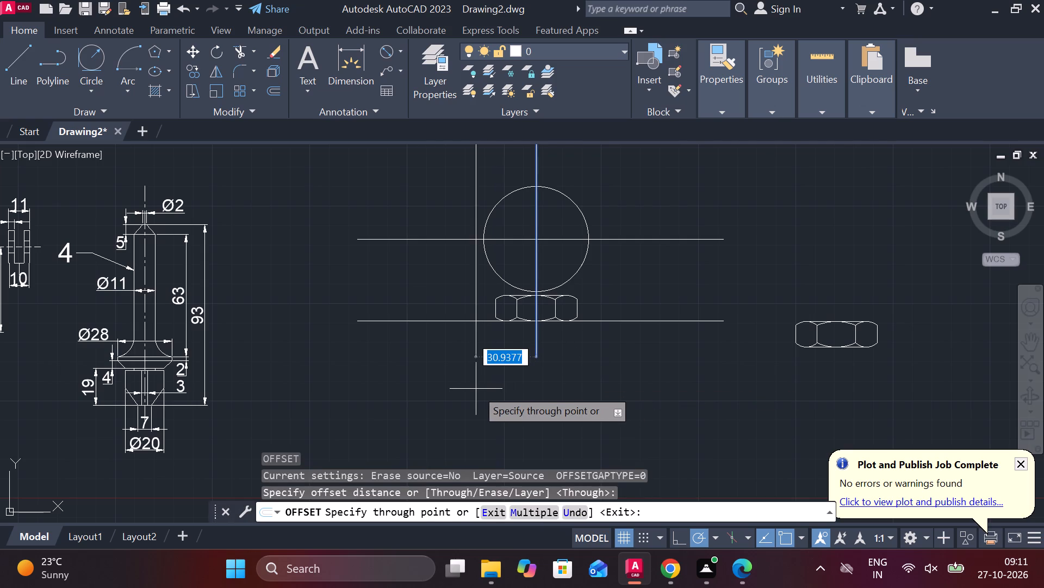
pyautogui.write('32')
pyautogui.press('Return')
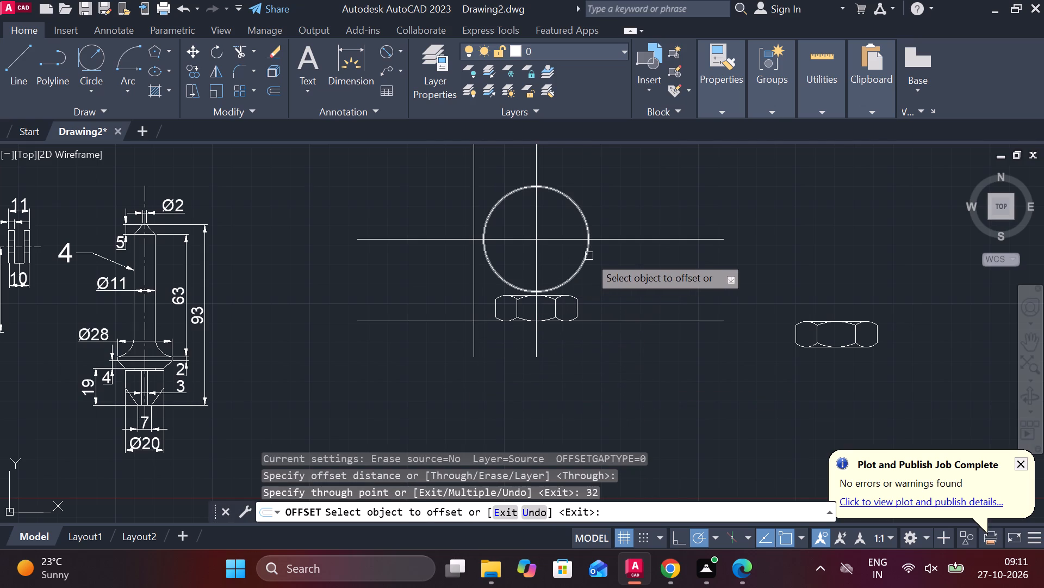
pyautogui.press('Escape')
# Trim away the left half of the circle at its vertical centreline.
pyautogui.write('TR')
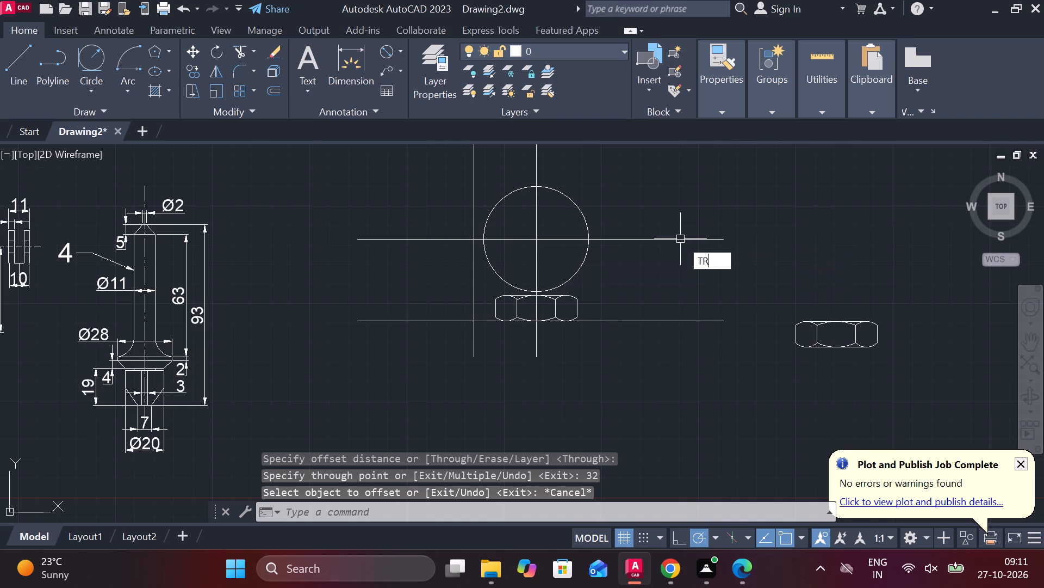
pyautogui.press('space')
pyautogui.click(498, 269)
pyautogui.click(500, 212)
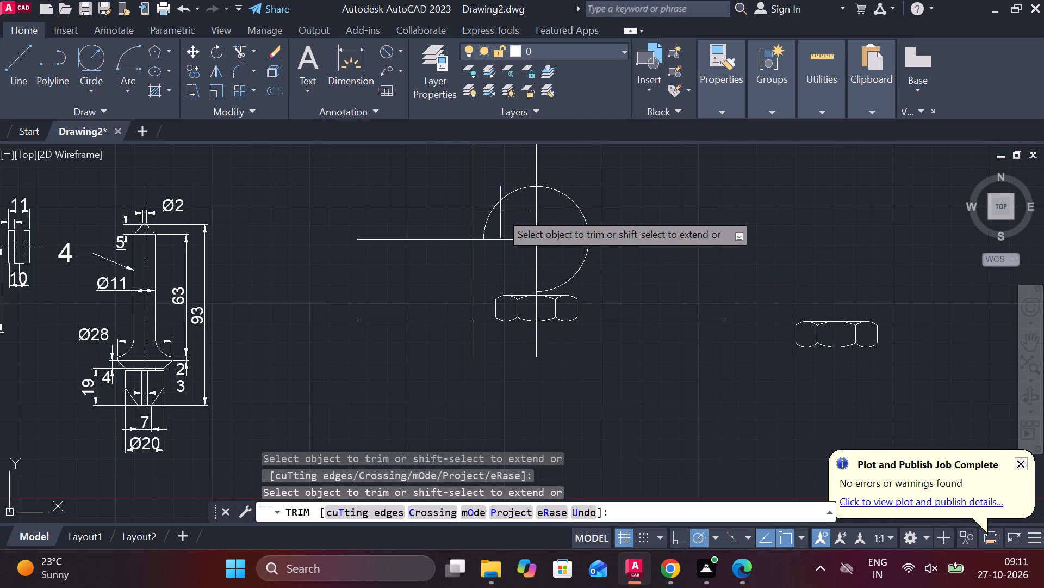
pyautogui.click(497, 202)
pyautogui.press('Escape')
# Rotate the copied side view 90 degrees about its upper-left corner area so that it stands upright.
pyautogui.moveTo(752, 281); pyautogui.dragTo(788, 301)
pyautogui.click(923, 375)
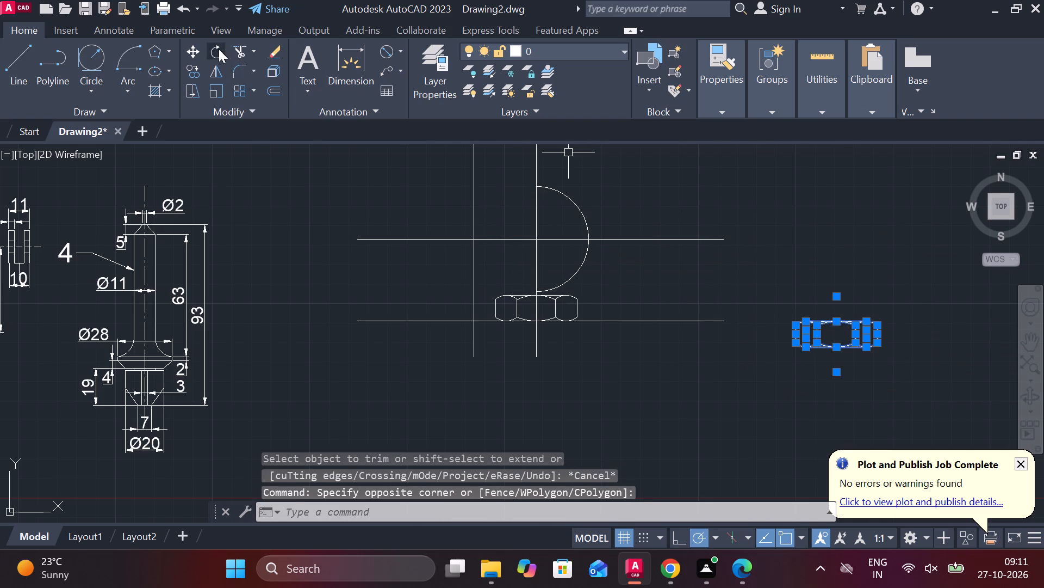
pyautogui.click(219, 49)
pyautogui.click(796, 317)
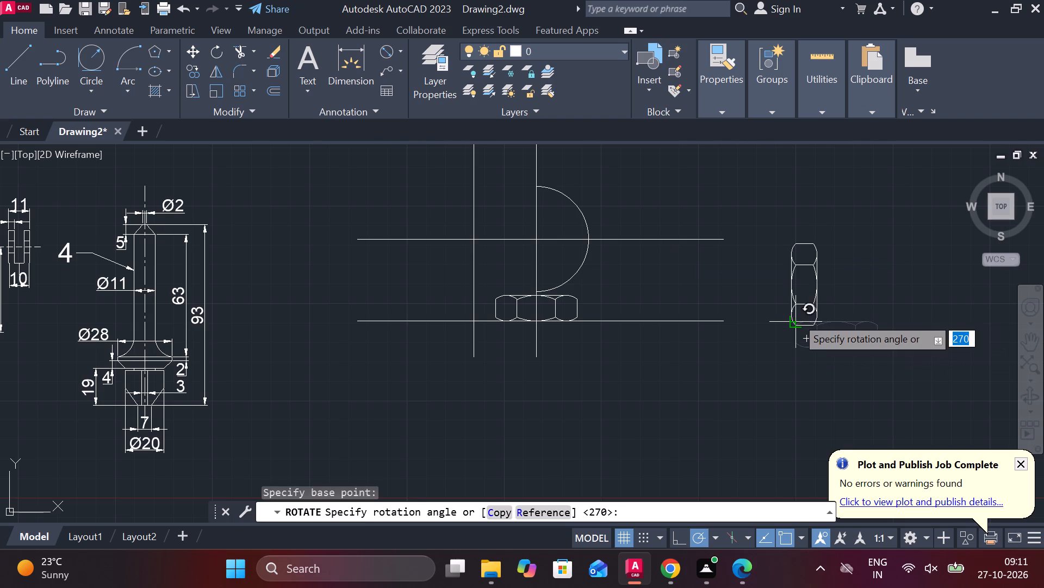
pyautogui.click(788, 204)
pyautogui.press('Escape')
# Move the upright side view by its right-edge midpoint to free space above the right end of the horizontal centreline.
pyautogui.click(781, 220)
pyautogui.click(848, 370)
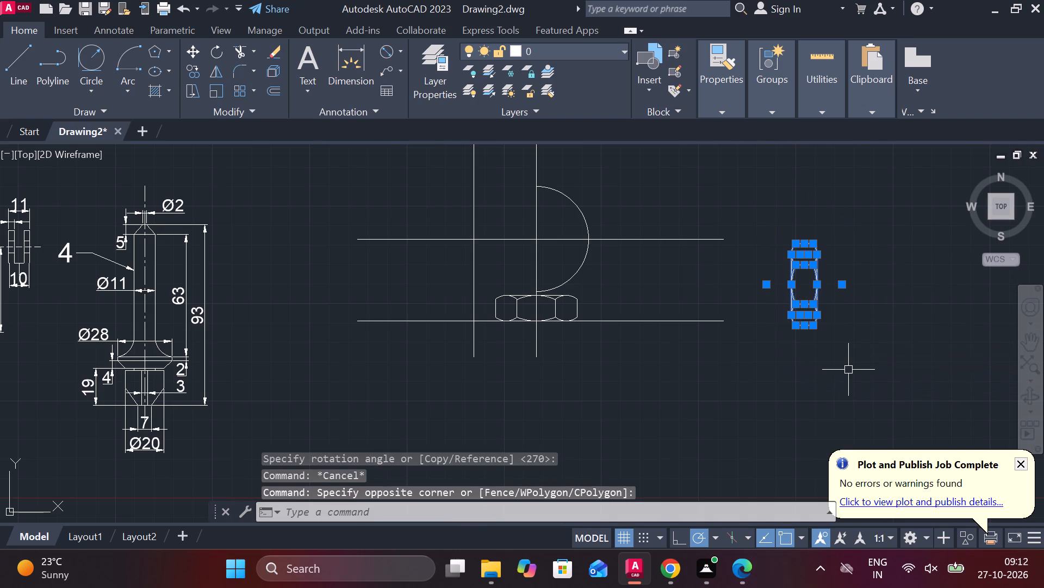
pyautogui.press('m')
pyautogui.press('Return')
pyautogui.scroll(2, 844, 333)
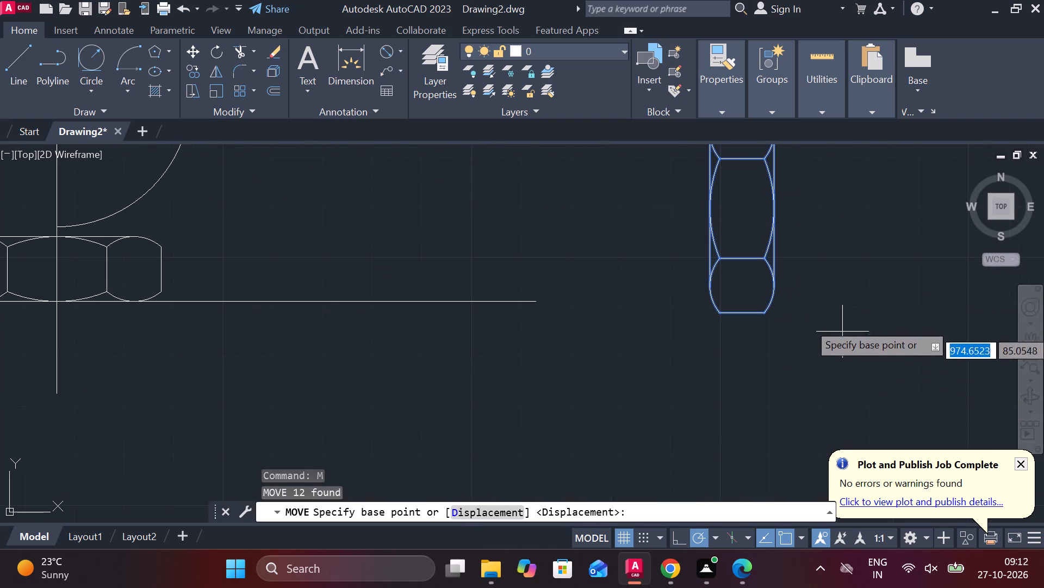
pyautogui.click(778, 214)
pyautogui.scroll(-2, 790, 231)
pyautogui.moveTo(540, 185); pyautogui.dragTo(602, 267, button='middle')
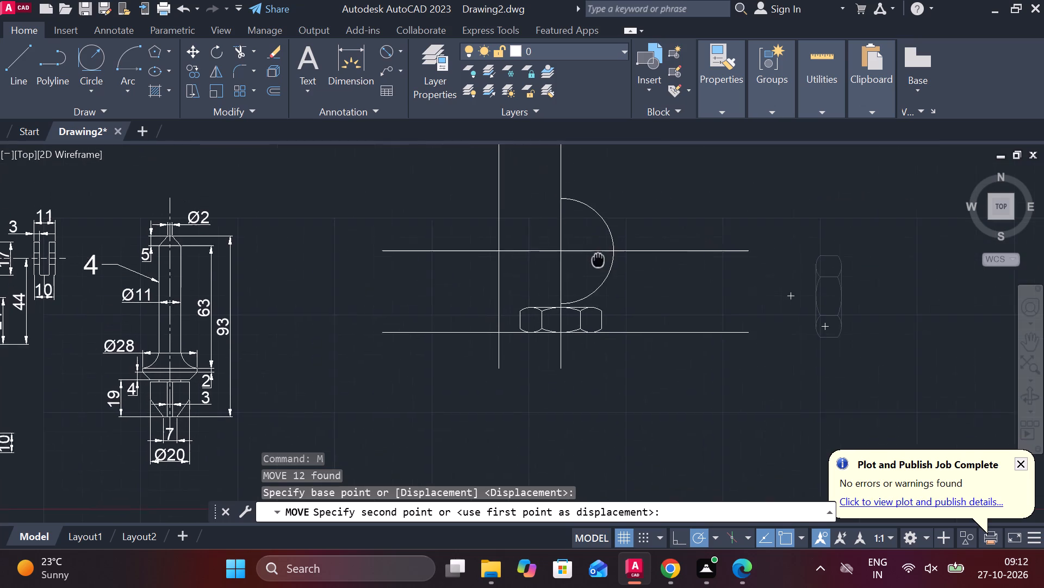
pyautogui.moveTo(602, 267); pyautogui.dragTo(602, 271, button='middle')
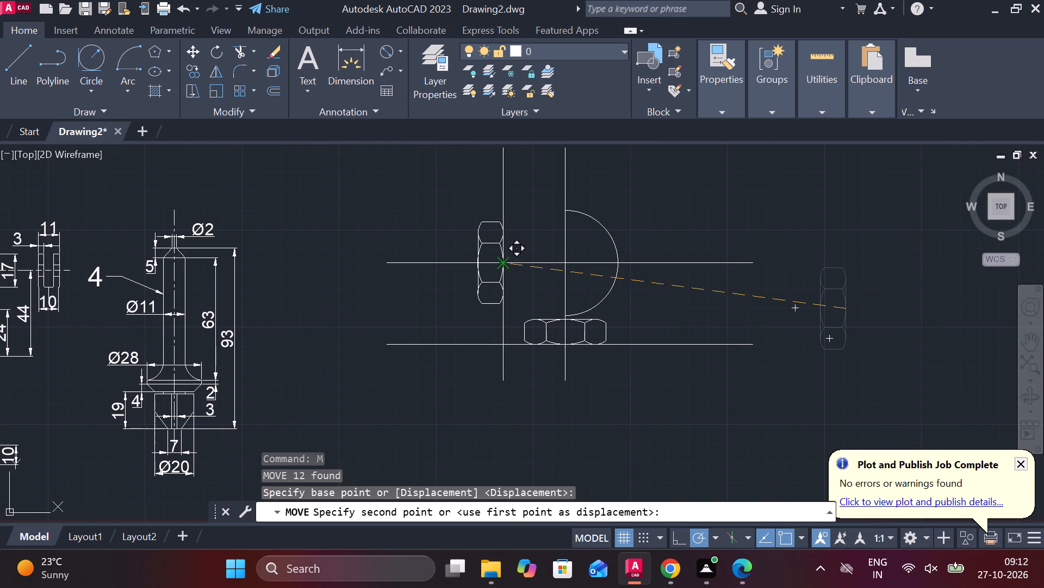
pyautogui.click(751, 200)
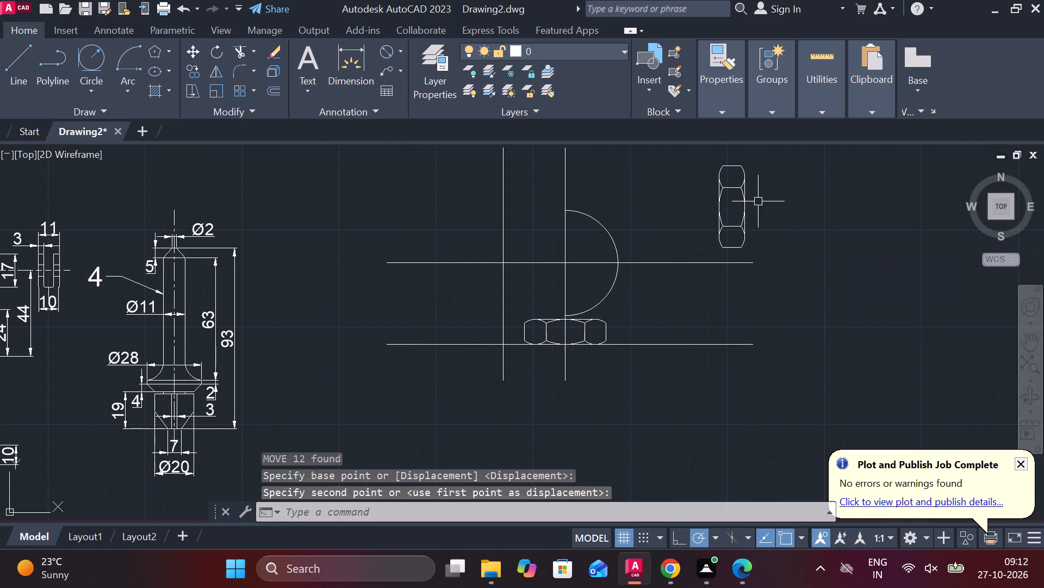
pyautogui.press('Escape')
# Move the upright side view by its left-edge midpoint onto the intersection of the offset vertical line and the horizontal centreline.
pyautogui.moveTo(694, 152); pyautogui.dragTo(712, 169)
pyautogui.click(778, 267)
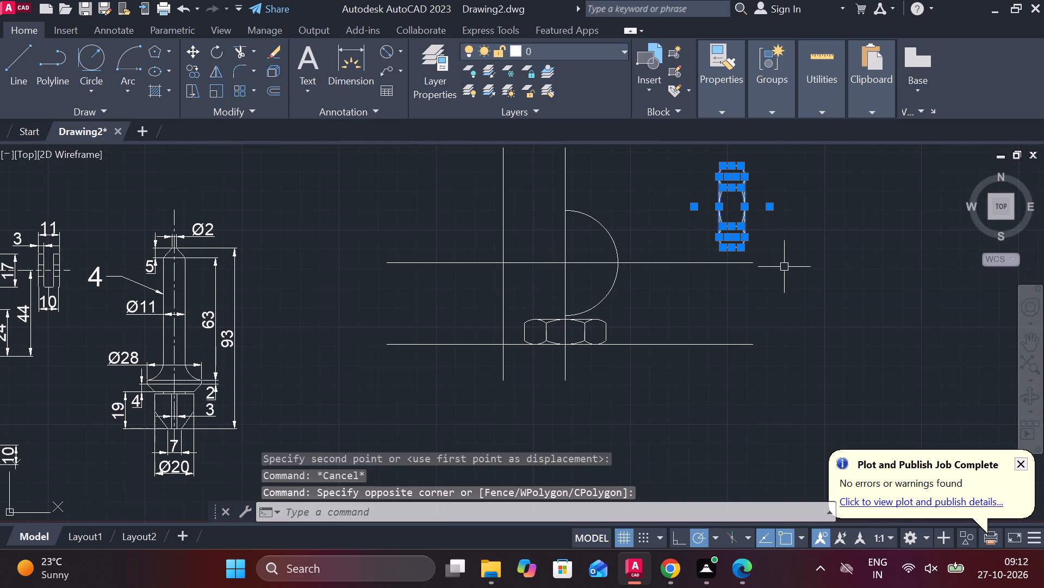
pyautogui.press('m')
pyautogui.press('Return')
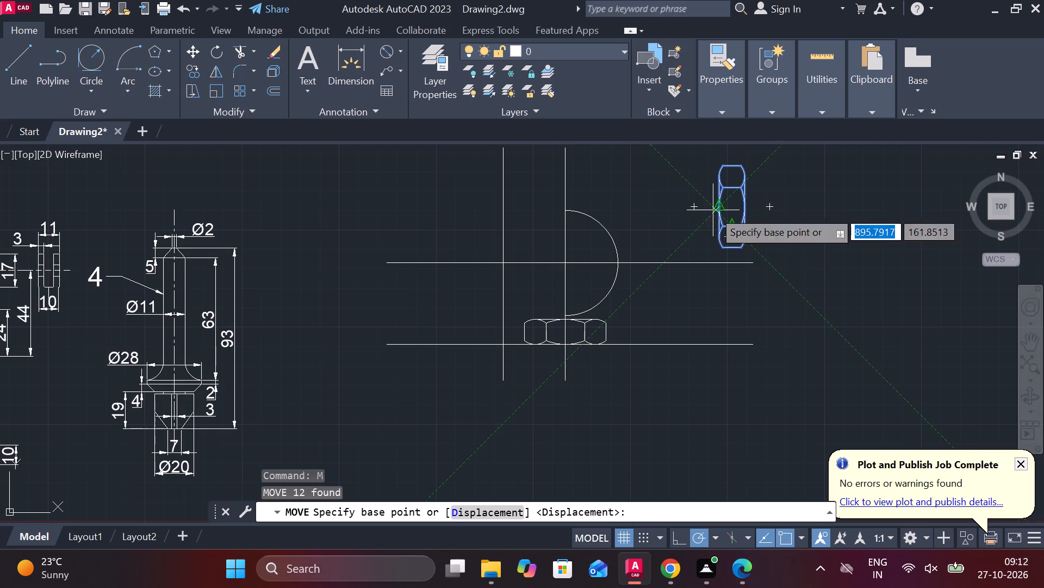
pyautogui.scroll(2, 713, 210)
pyautogui.click(727, 201)
pyautogui.scroll(-2, 734, 213)
pyautogui.scroll(2, 512, 264)
pyautogui.click(525, 266)
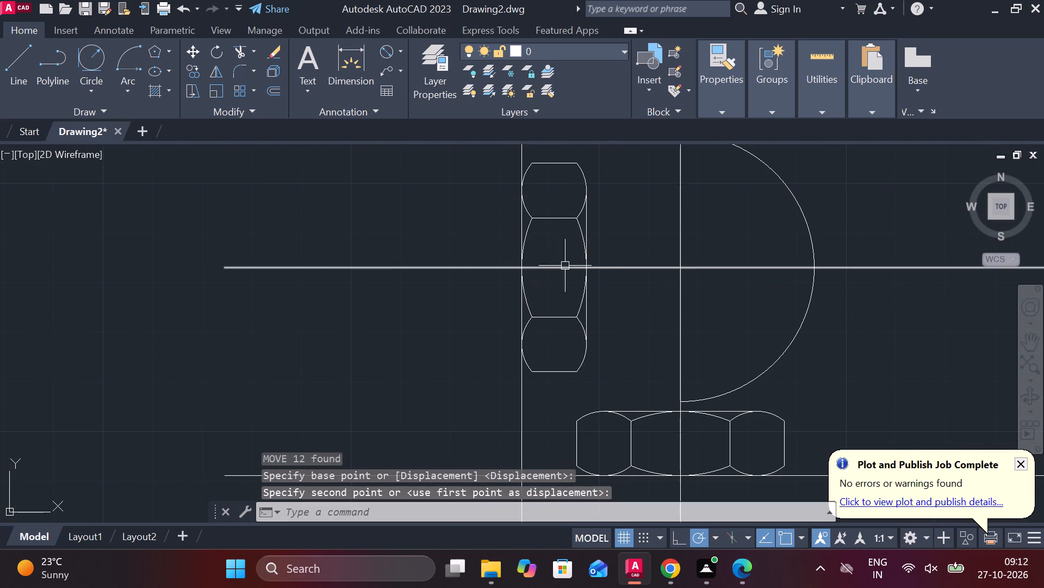
pyautogui.scroll(-1, 639, 287)
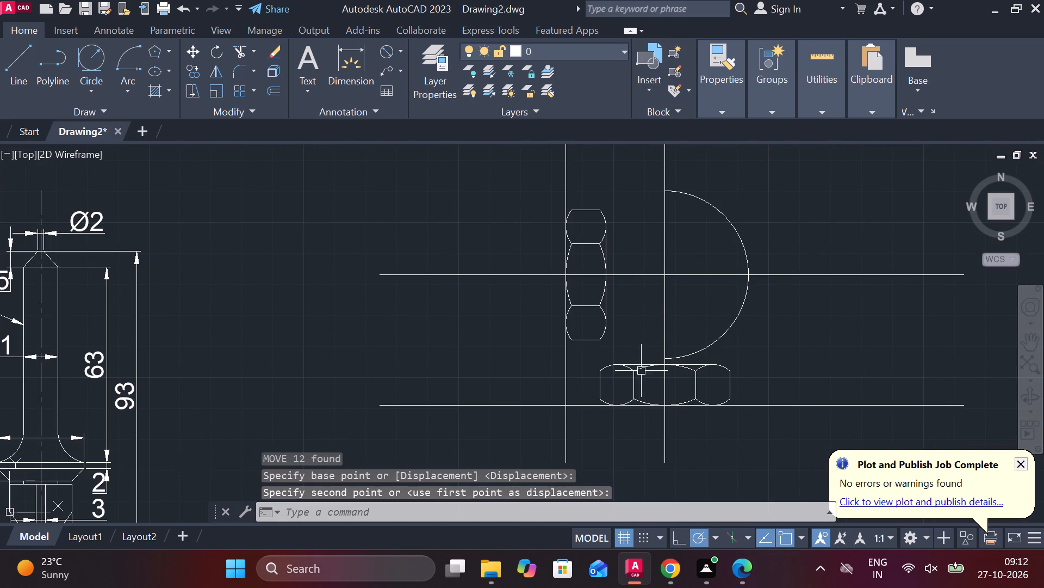
# Erase the offset vertical line along the upright side view's left edge.
pyautogui.moveTo(614, 303); pyautogui.dragTo(593, 367, button='middle')
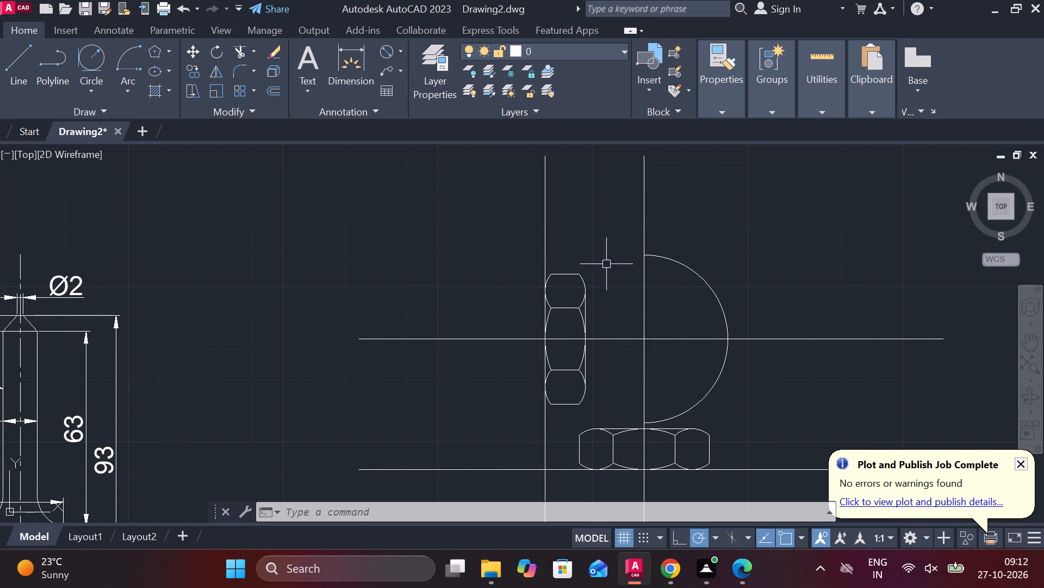
pyautogui.click(548, 225)
pyautogui.write('E')
pyautogui.press('space')
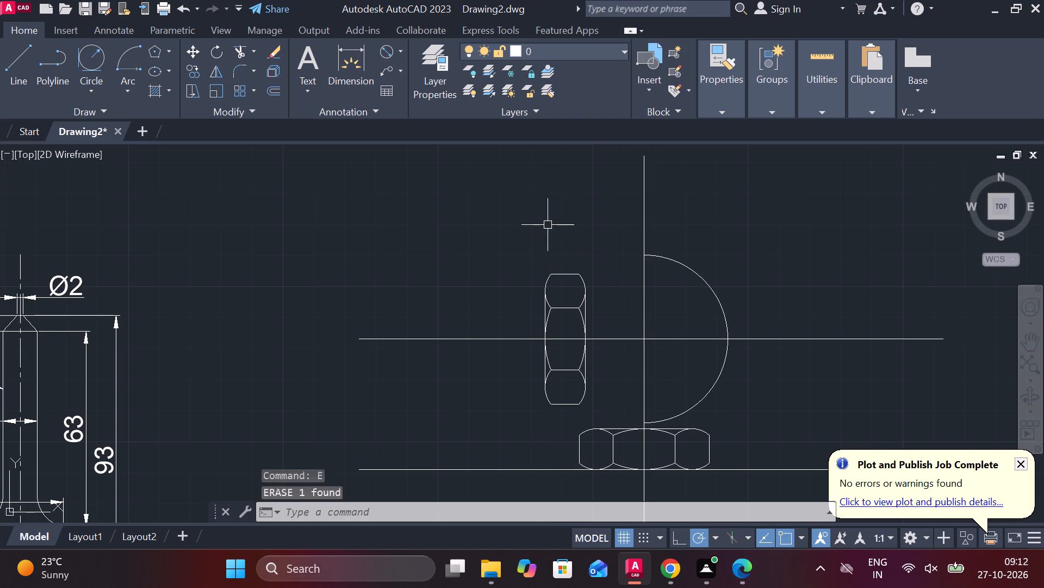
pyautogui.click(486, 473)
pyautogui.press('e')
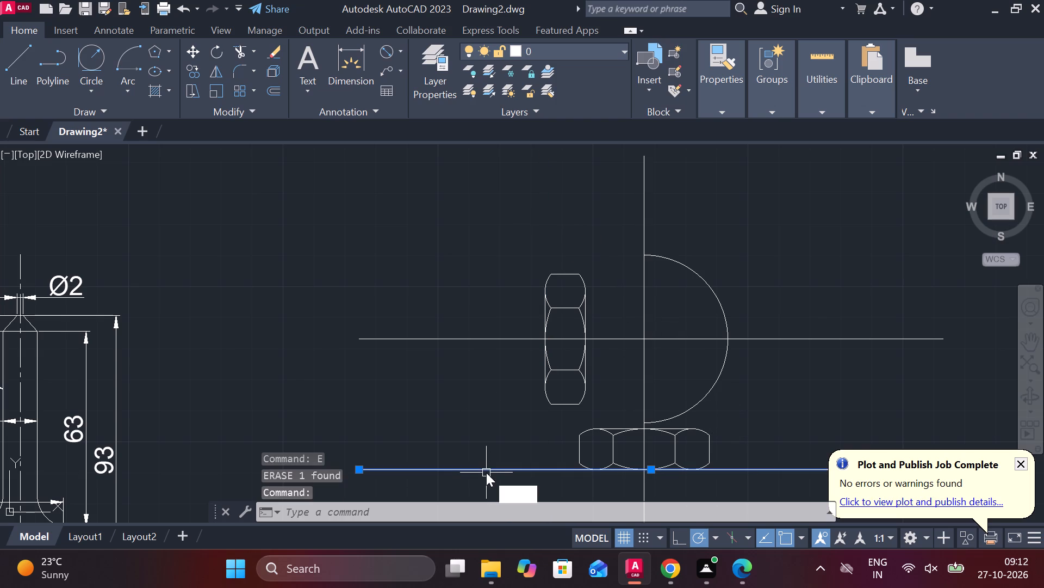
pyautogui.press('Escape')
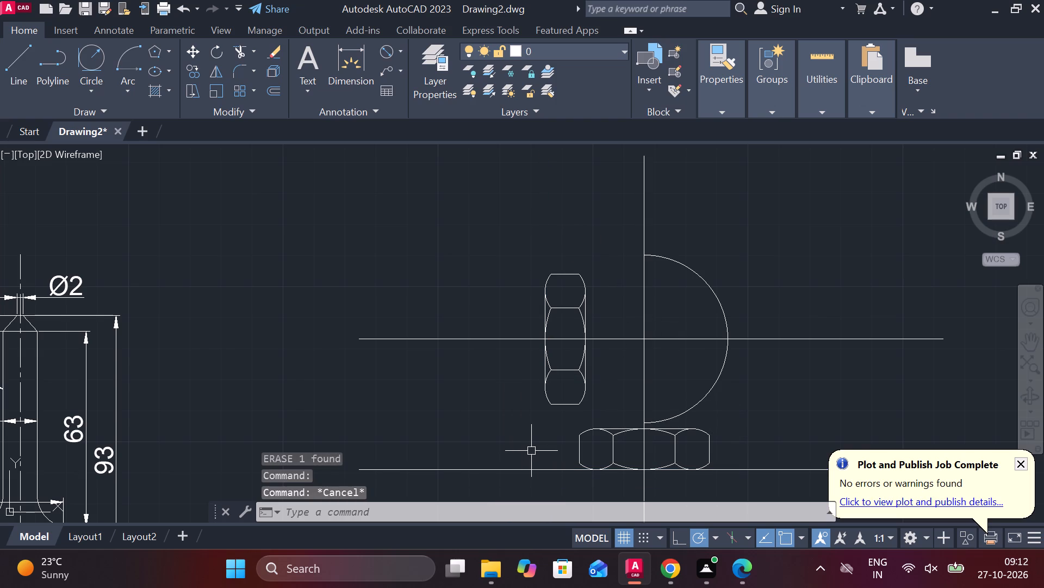
# Offset the horizontal line along the lower side view's bottom edge upward by 70, toward the top of the half circle.
pyautogui.click(759, 473)
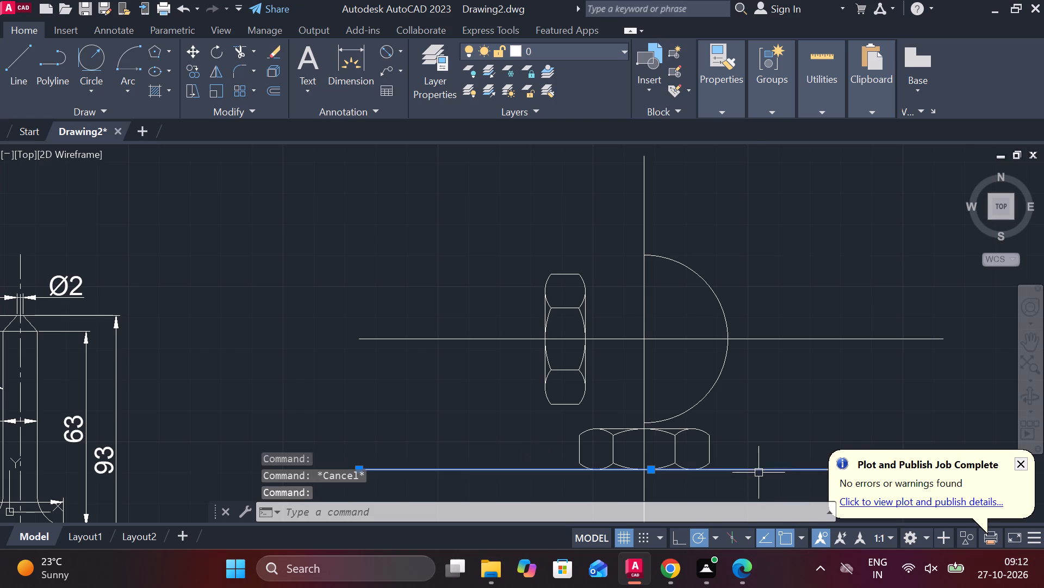
pyautogui.press('o')
pyautogui.press('Return')
pyautogui.press('Return')
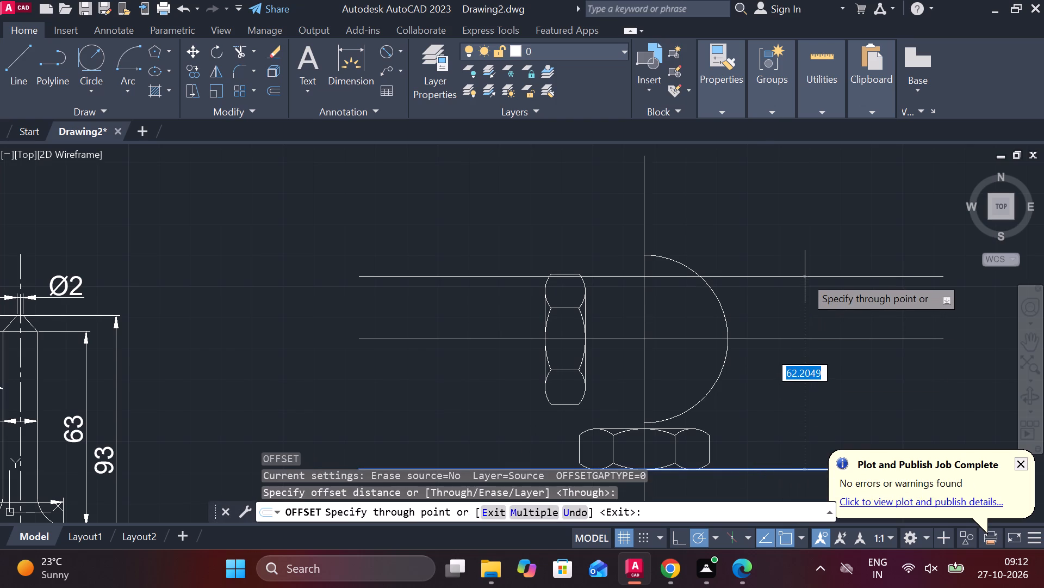
pyautogui.write('70')
pyautogui.press('Return')
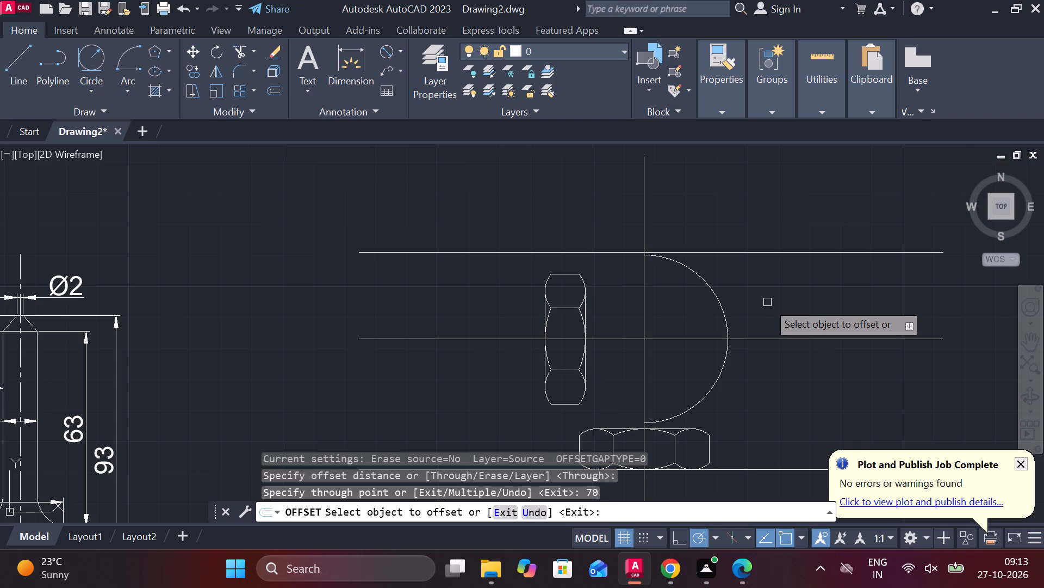
pyautogui.moveTo(724, 421); pyautogui.dragTo(710, 385, button='middle')
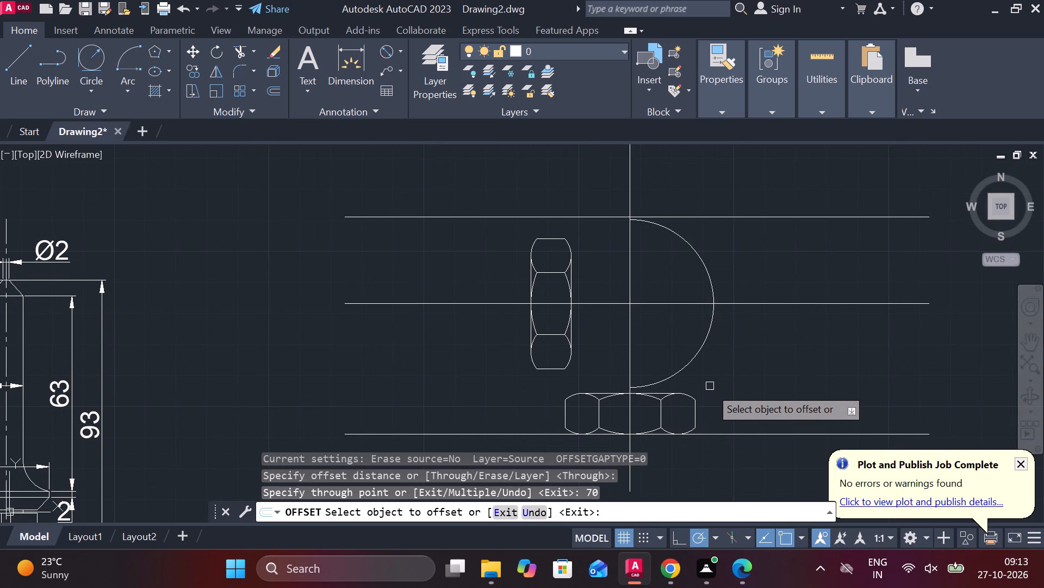
pyautogui.press('Escape')
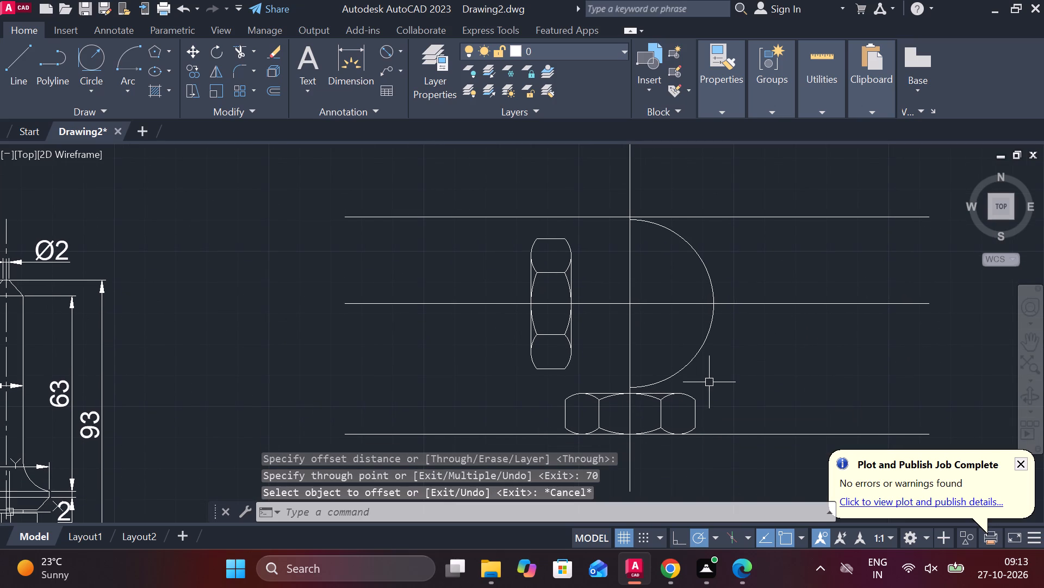
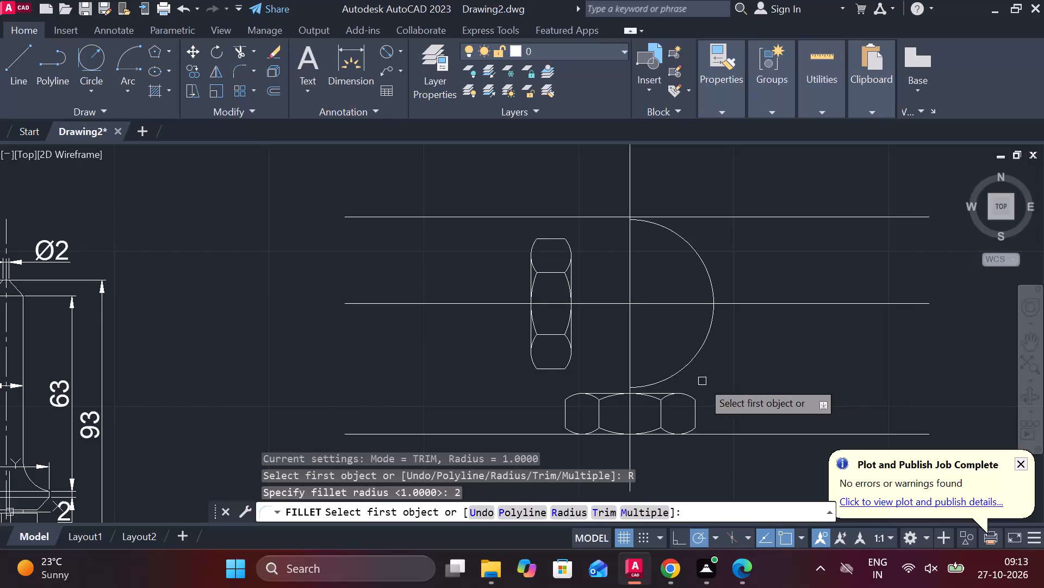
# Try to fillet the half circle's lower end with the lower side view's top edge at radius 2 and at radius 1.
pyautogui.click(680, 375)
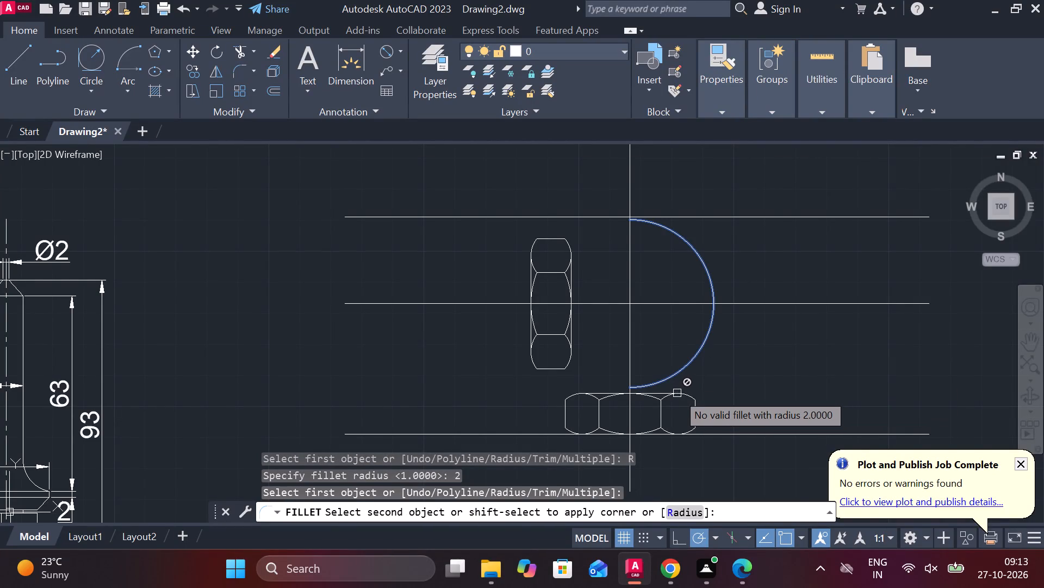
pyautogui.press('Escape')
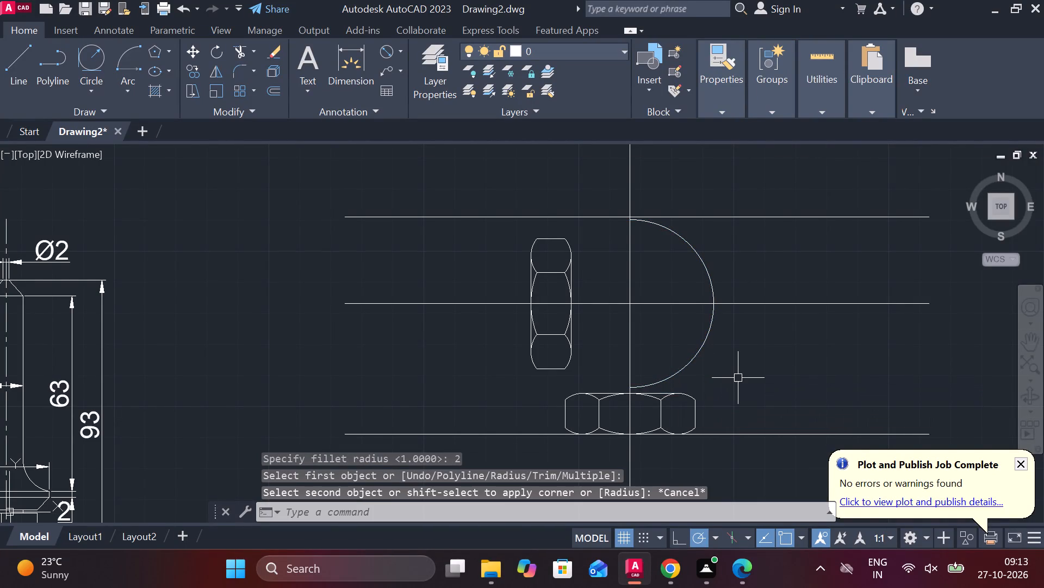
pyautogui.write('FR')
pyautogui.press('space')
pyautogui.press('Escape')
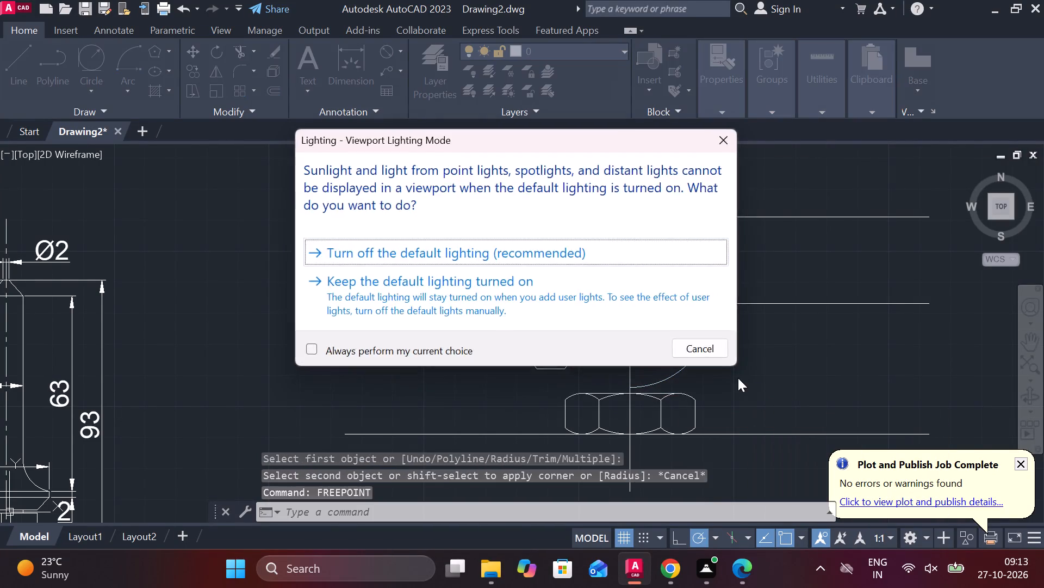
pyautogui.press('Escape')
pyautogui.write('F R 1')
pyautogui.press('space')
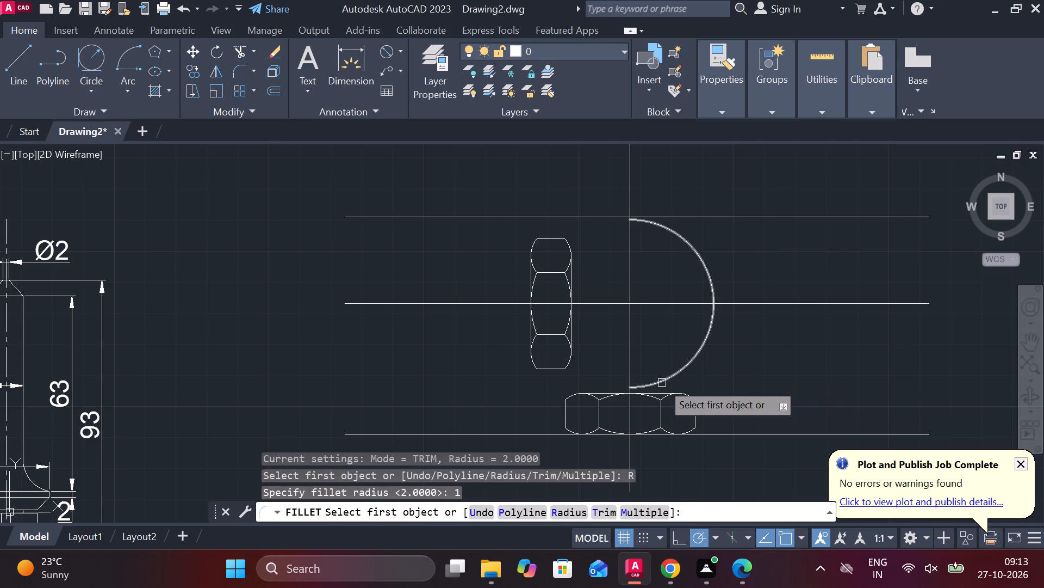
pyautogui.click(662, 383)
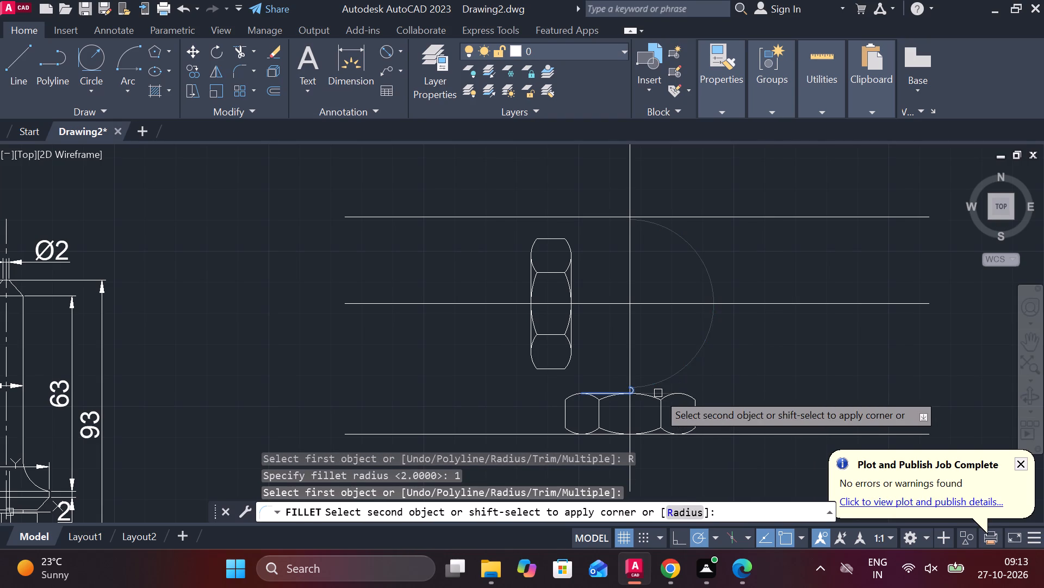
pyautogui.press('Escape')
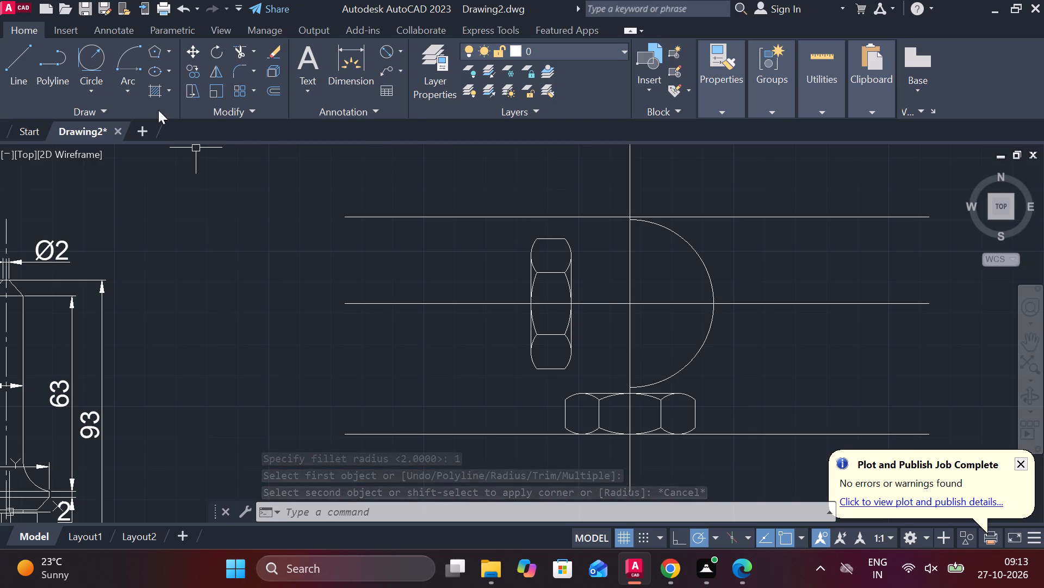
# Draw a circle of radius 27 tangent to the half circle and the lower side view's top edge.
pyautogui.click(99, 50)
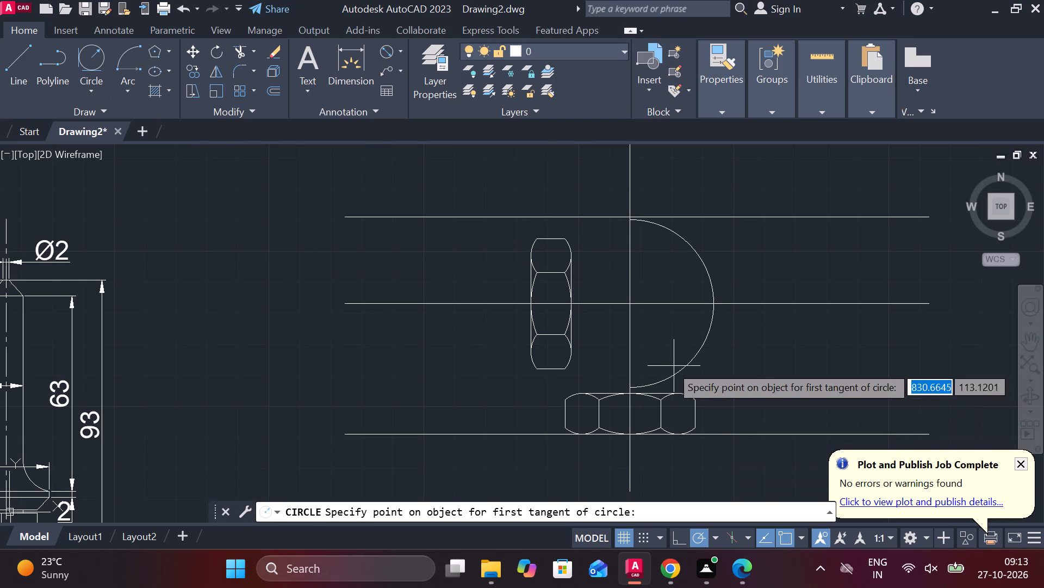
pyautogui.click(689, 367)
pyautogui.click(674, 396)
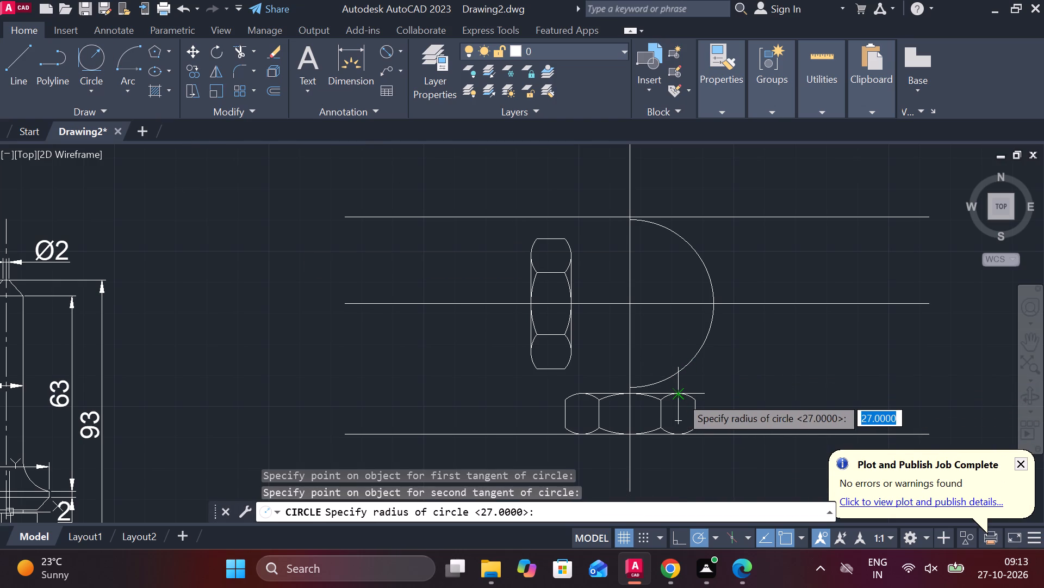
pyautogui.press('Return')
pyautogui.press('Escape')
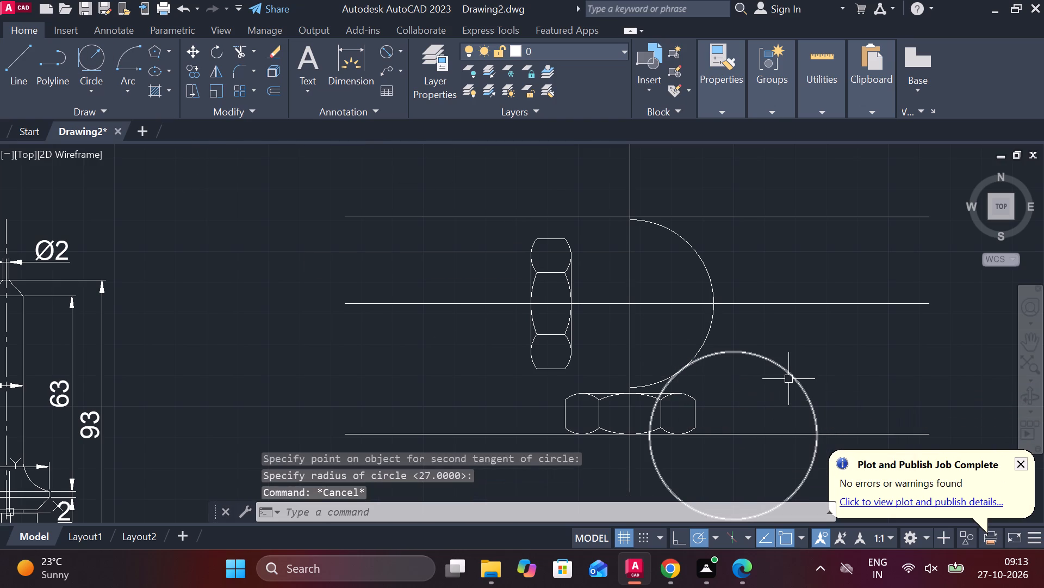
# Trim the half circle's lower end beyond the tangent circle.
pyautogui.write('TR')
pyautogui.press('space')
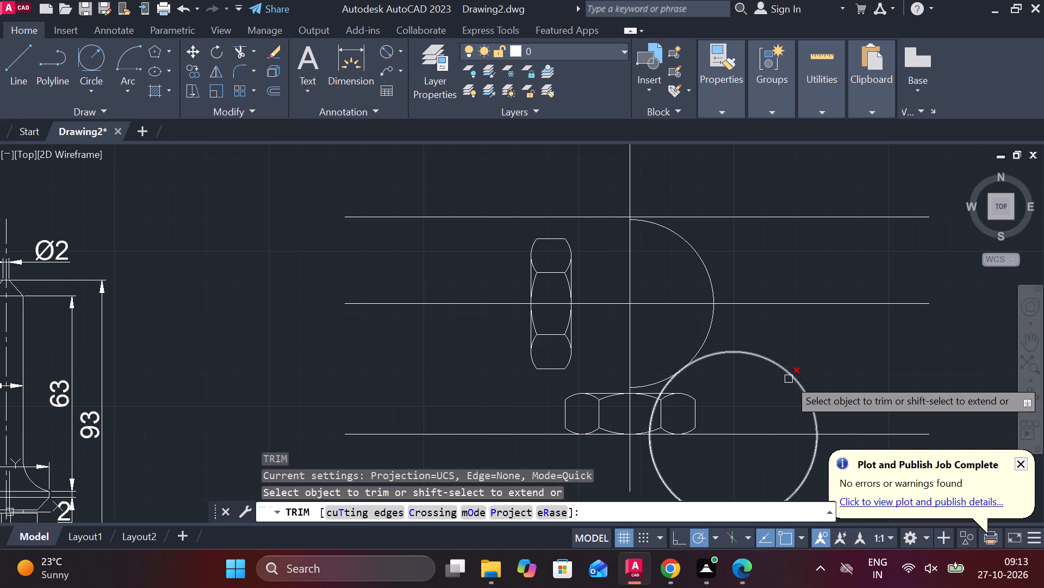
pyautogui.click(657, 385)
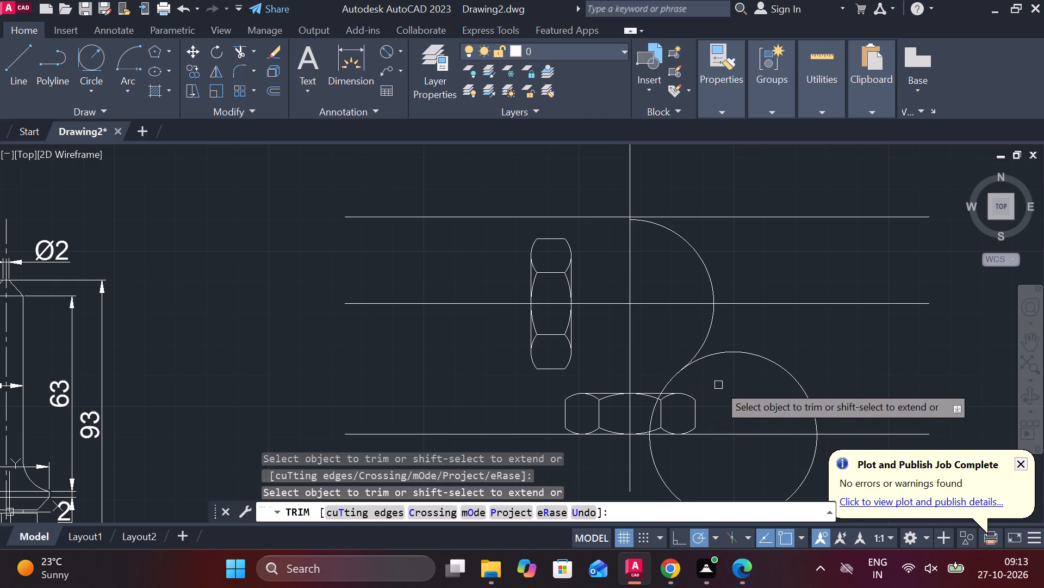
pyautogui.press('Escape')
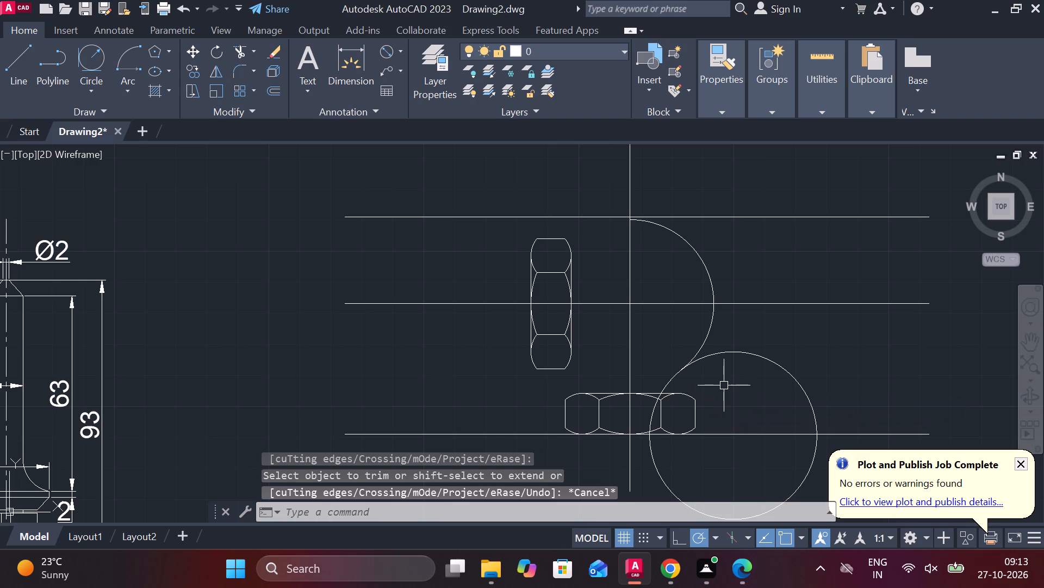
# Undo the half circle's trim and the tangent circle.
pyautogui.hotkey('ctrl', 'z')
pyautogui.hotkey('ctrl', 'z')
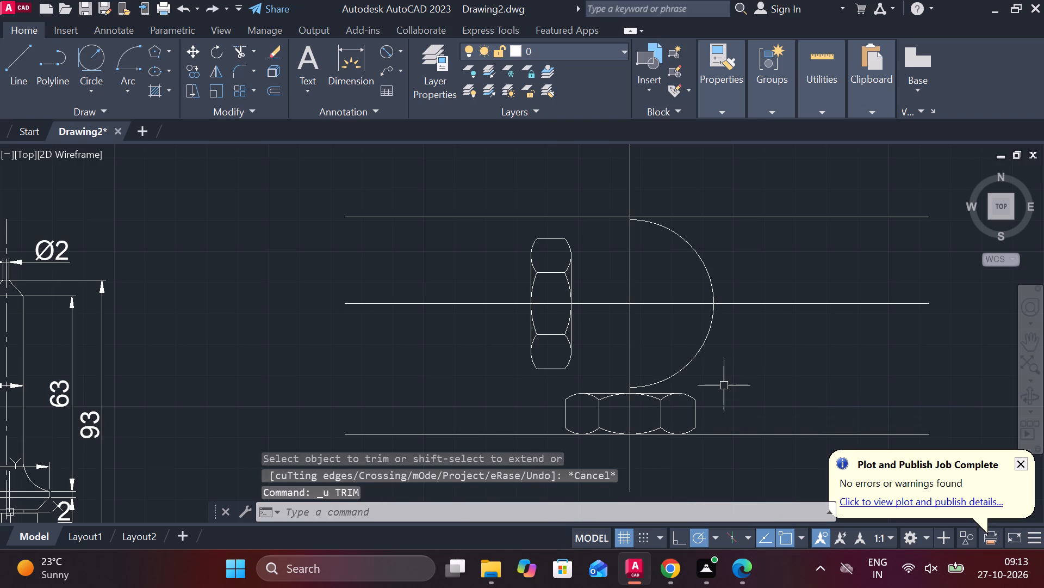
# Draw a 28-long line along the vertical centreline from the upper offset line down to the horizontal centreline.
pyautogui.scroll(1, 717, 377)
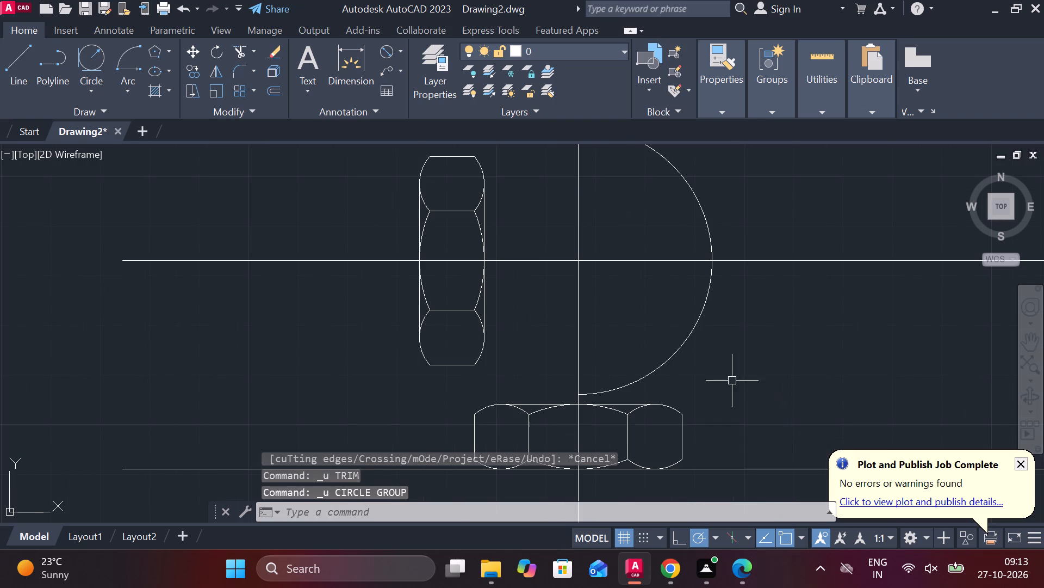
pyautogui.moveTo(648, 303); pyautogui.dragTo(688, 384, button='middle')
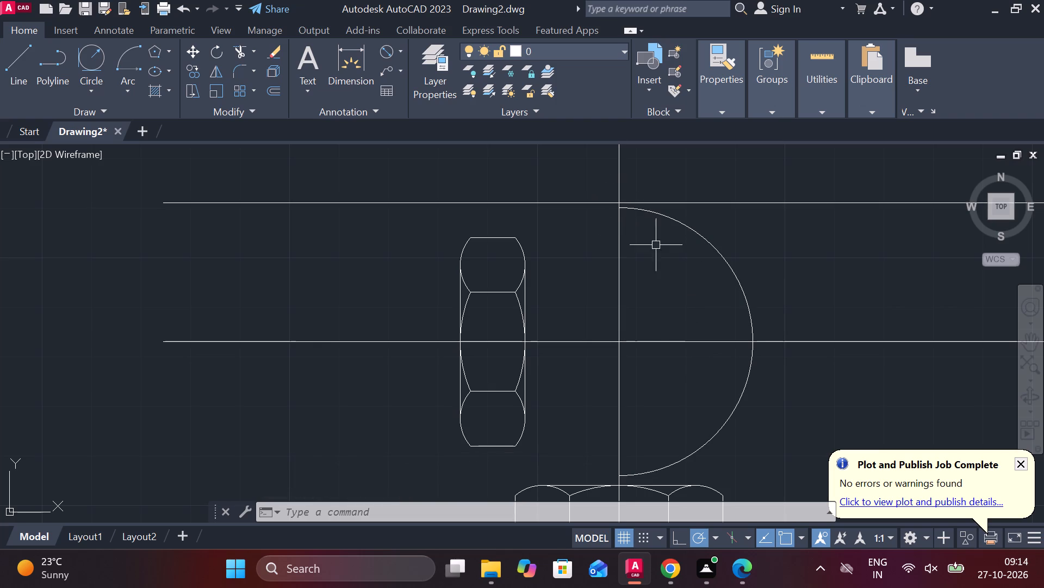
pyautogui.press('l')
pyautogui.press('Return')
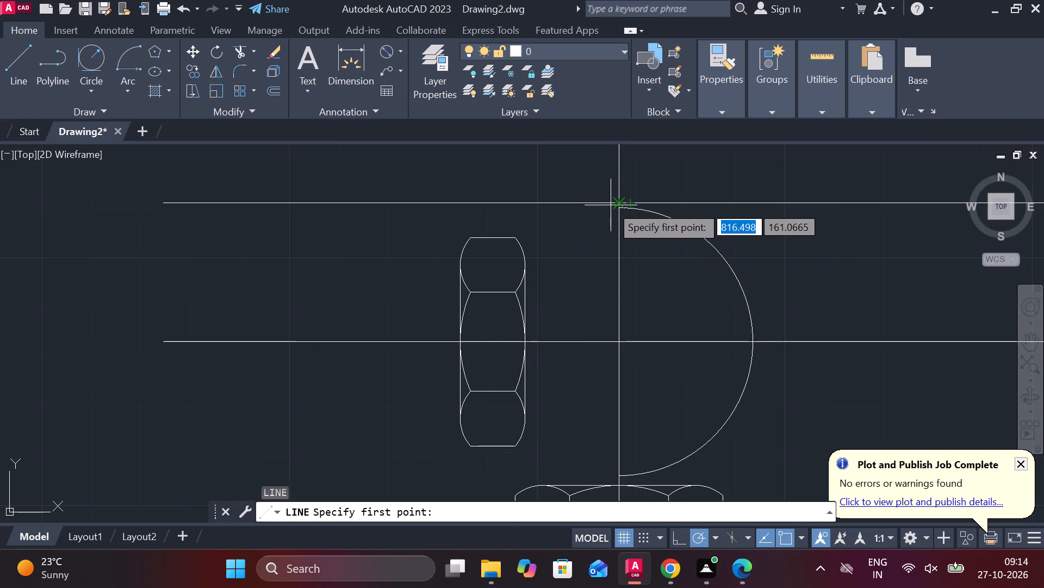
pyautogui.scroll(1, 612, 205)
pyautogui.click(621, 201)
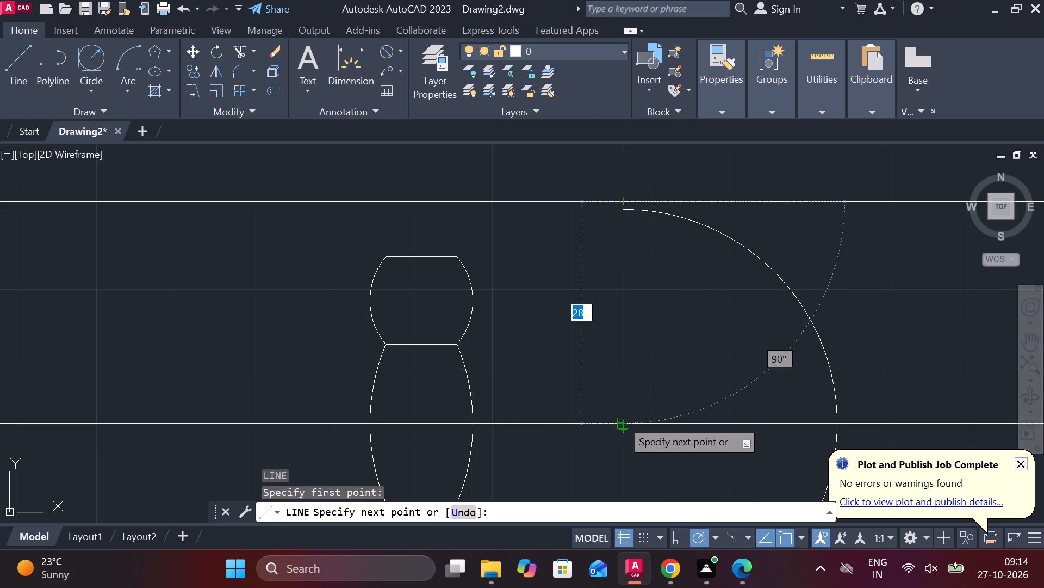
pyautogui.click(622, 420)
pyautogui.press('Escape')
# Offset the 28-long vertical line by 17 to both sides.
pyautogui.click(623, 246)
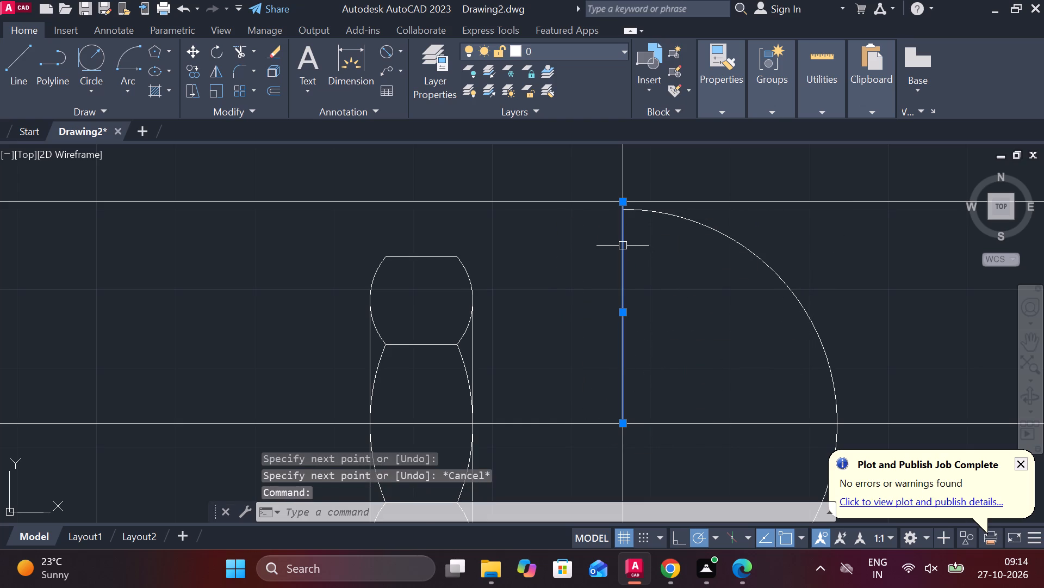
pyautogui.press('o')
pyautogui.press('Return')
pyautogui.press('Return')
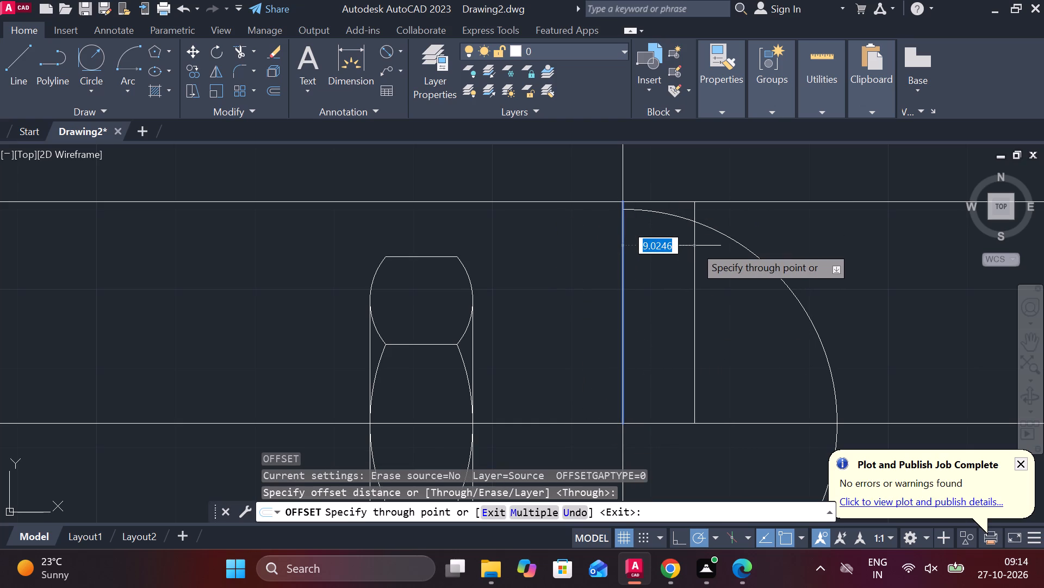
pyautogui.write('17')
pyautogui.press('Return')
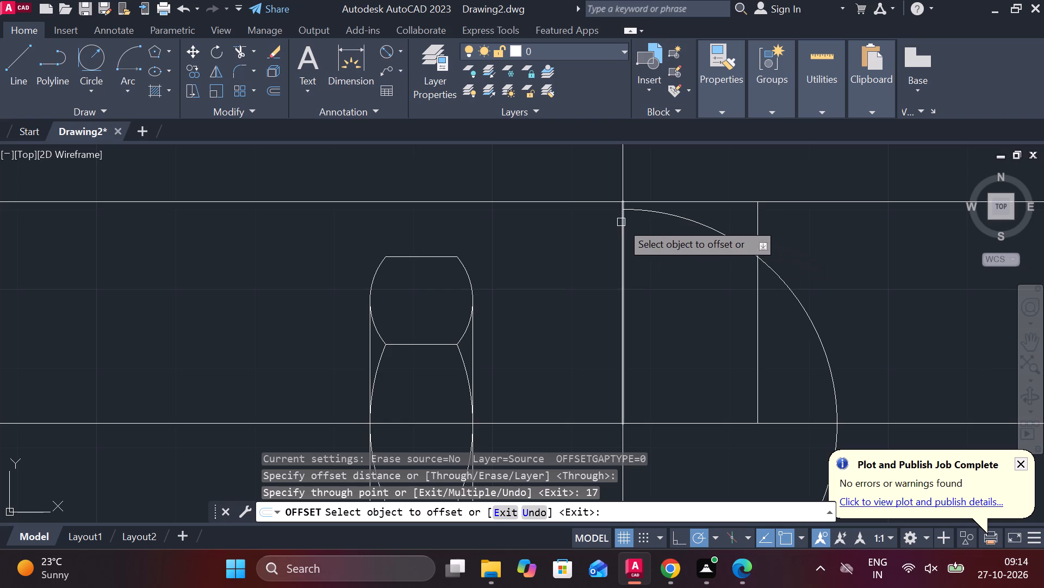
pyautogui.click(618, 232)
pyautogui.click(619, 240)
pyautogui.click(624, 250)
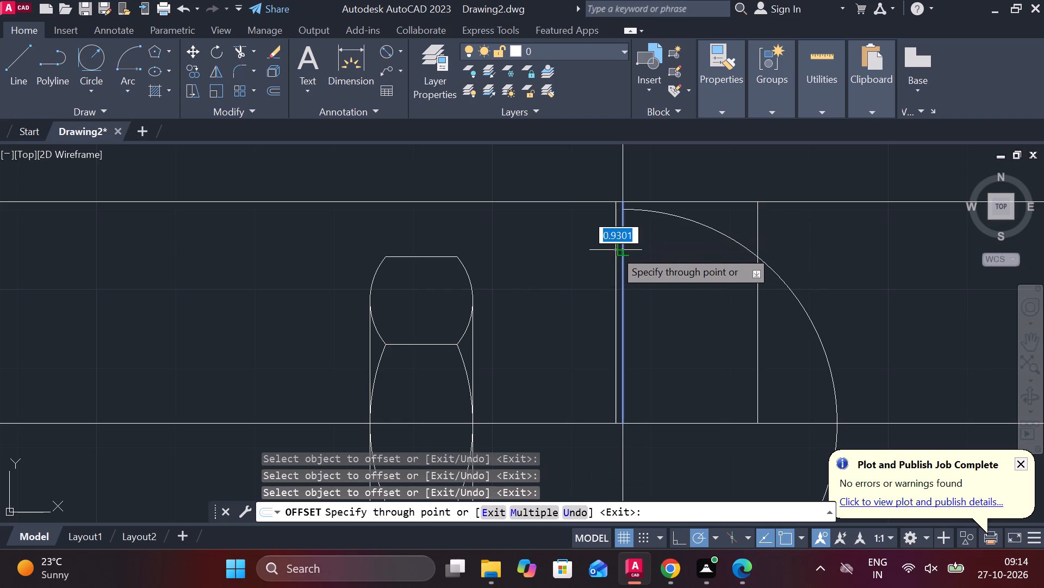
pyautogui.write('17')
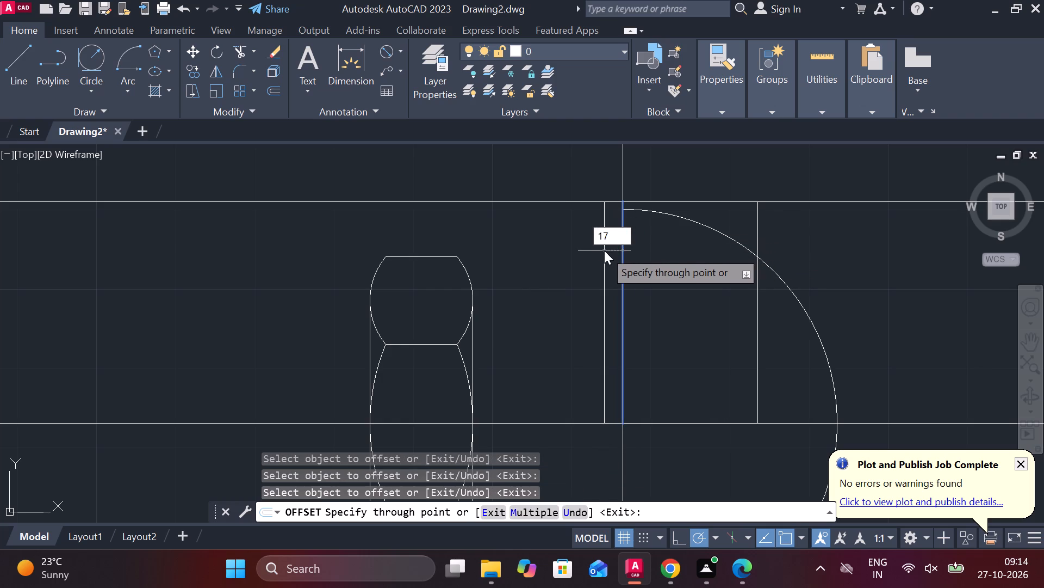
pyautogui.press('Return')
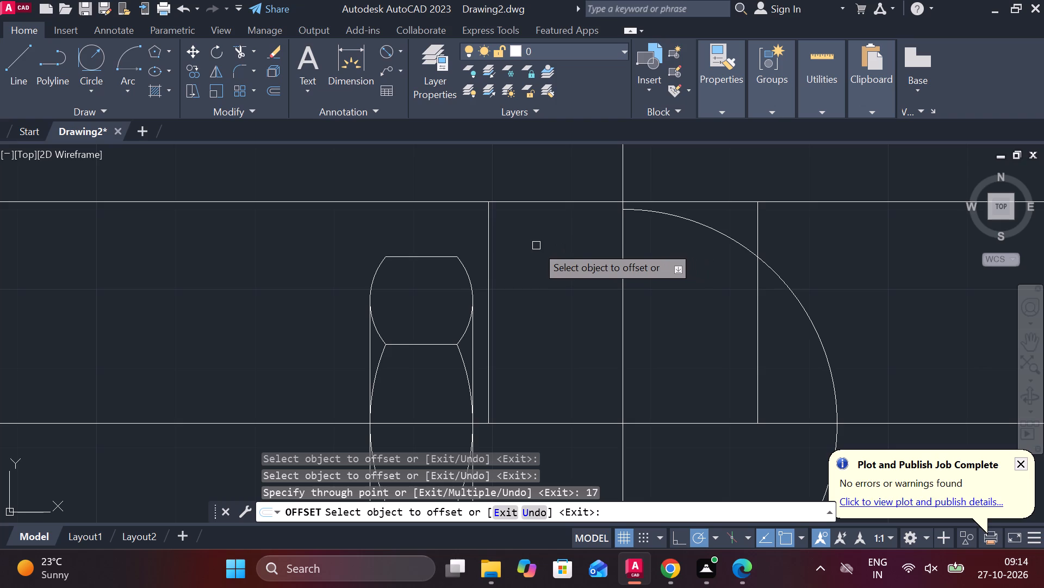
pyautogui.press('Escape')
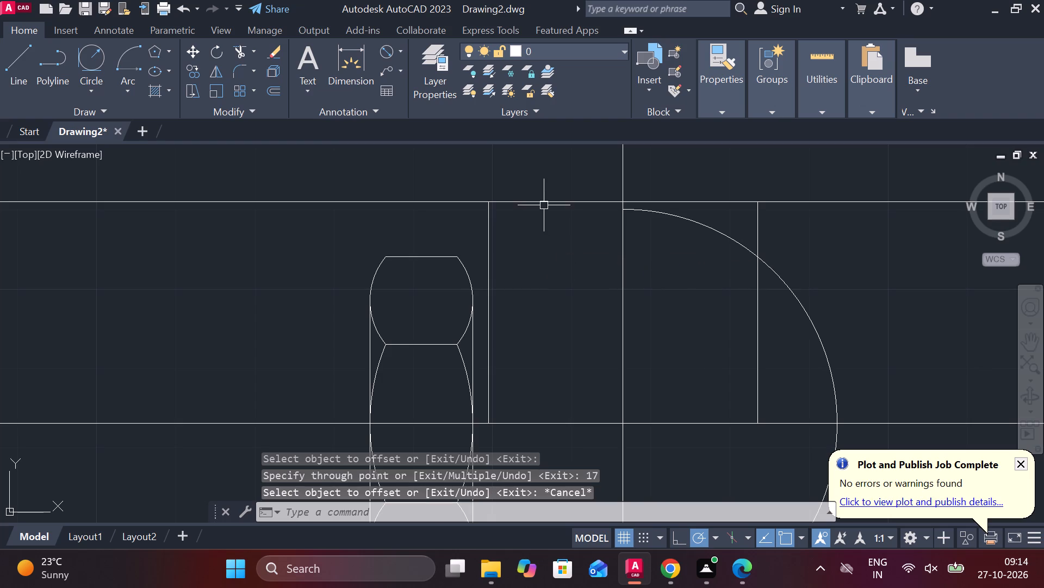
# Offset the upper horizontal line downward by 3.
pyautogui.click(544, 203)
pyautogui.press('Escape')
pyautogui.click(544, 201)
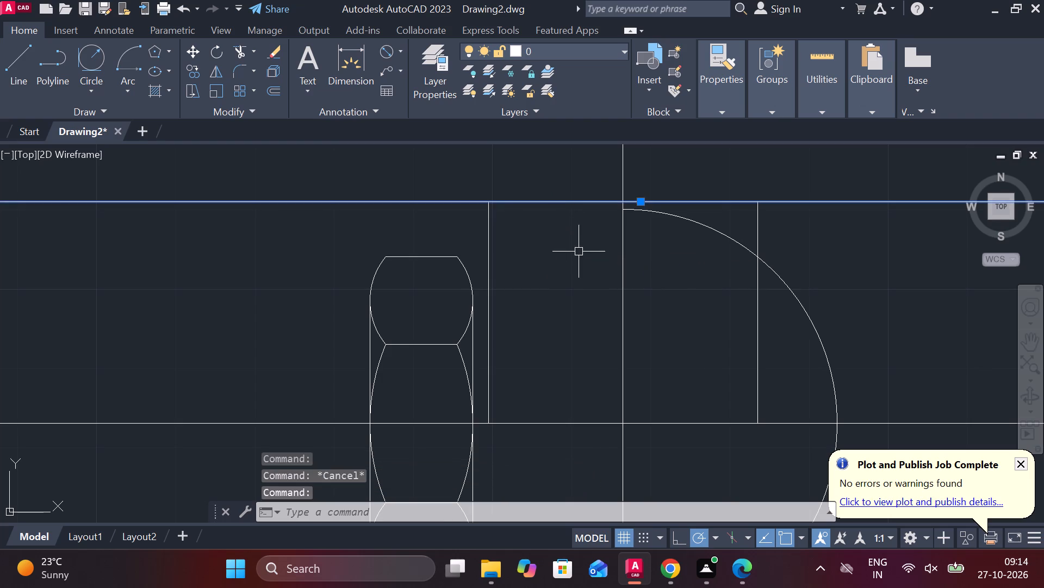
pyautogui.press('o')
pyautogui.press('Return')
pyautogui.press('Return')
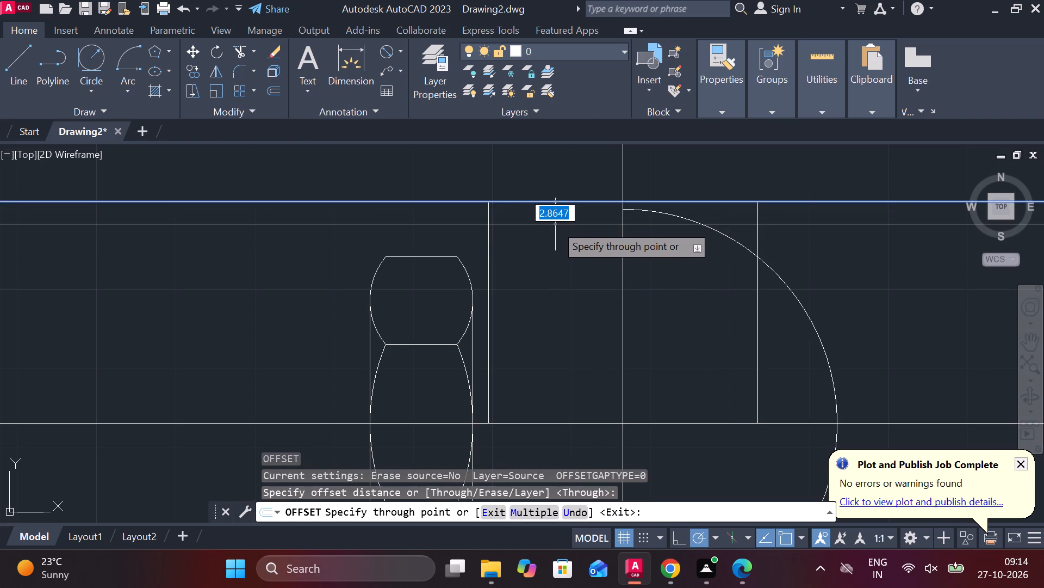
pyautogui.write('3')
pyautogui.press('space')
pyautogui.press('Escape')
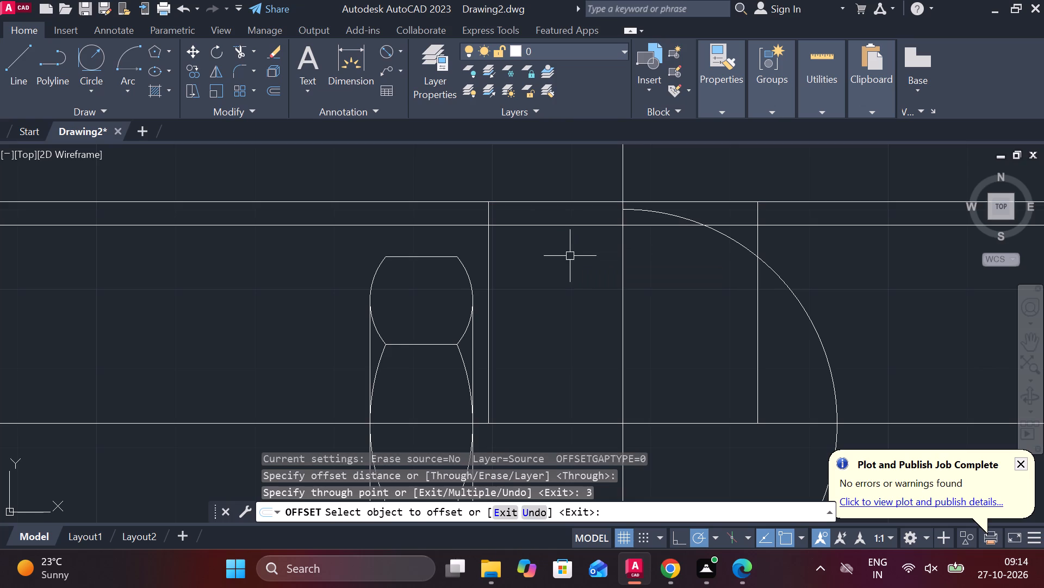
# Trim the offset lines to a 34 by 3 rectangle under the upper horizontal line and remove the arc portion inside it.
pyautogui.press('t')
pyautogui.write('R')
pyautogui.press('space')
pyautogui.click(476, 226)
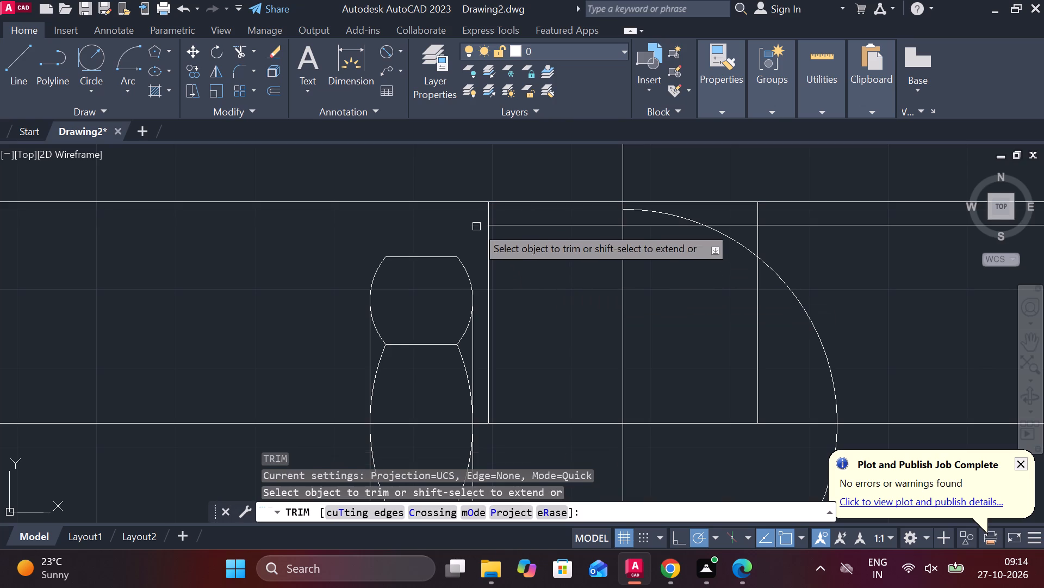
pyautogui.click(485, 260)
pyautogui.click(757, 239)
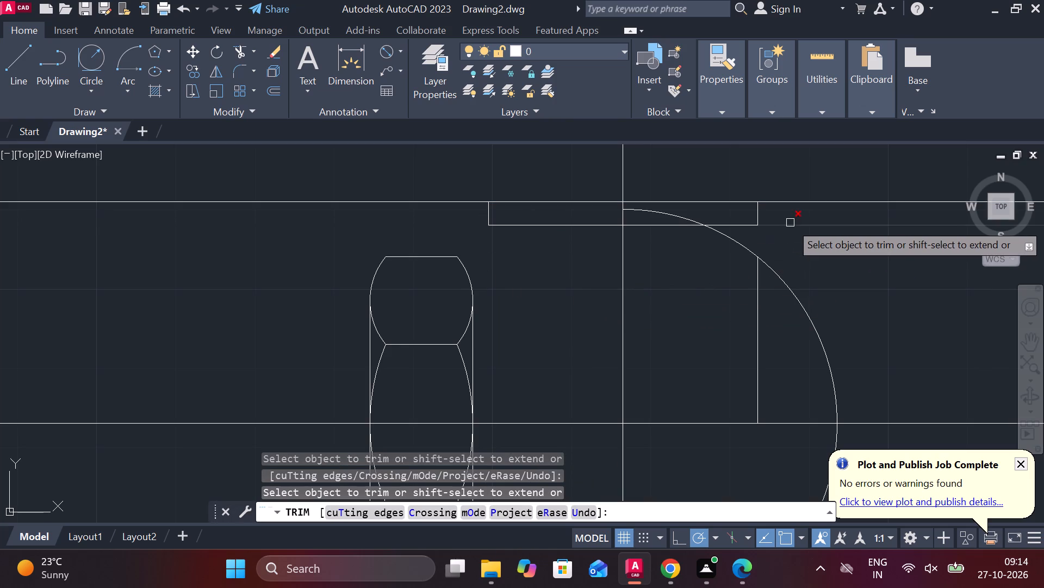
pyautogui.click(790, 223)
pyautogui.click(759, 321)
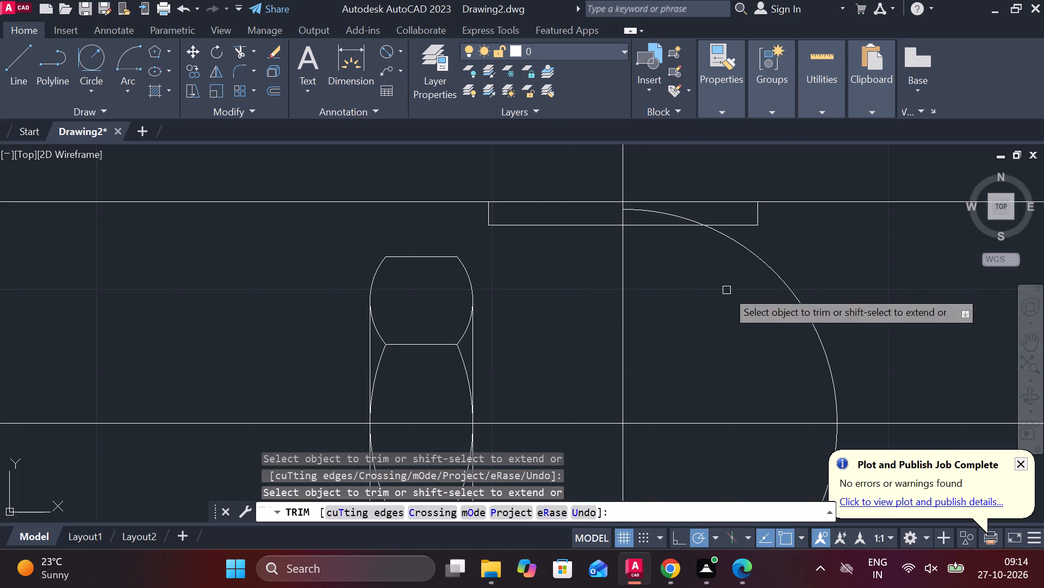
pyautogui.click(666, 213)
pyautogui.press('Escape')
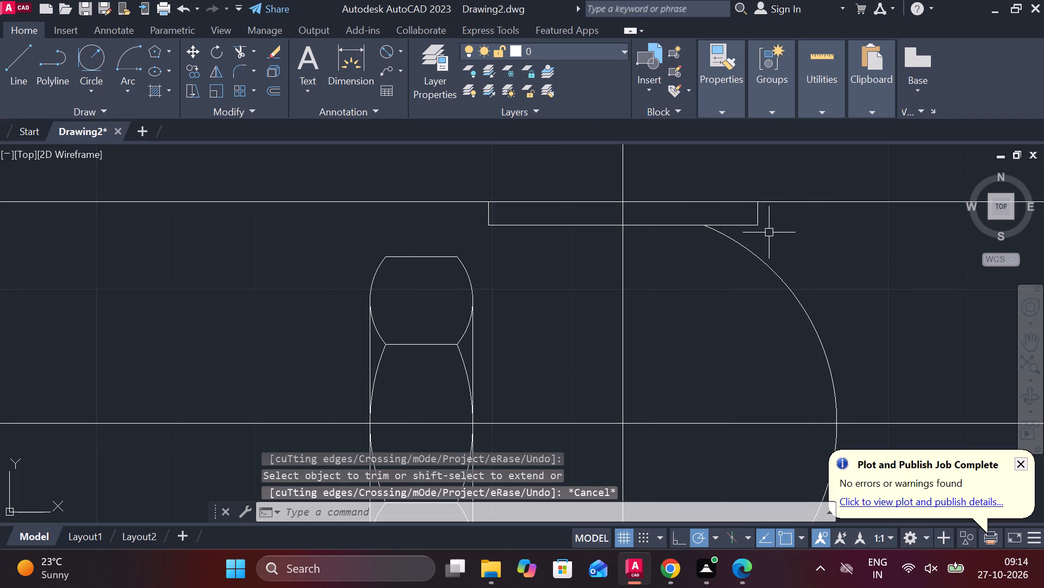
# Draw a vertical line about 4 long from the rectangle's lower right corner down to the half circle.
pyautogui.press('l')
pyautogui.press('Return')
pyautogui.click(764, 232)
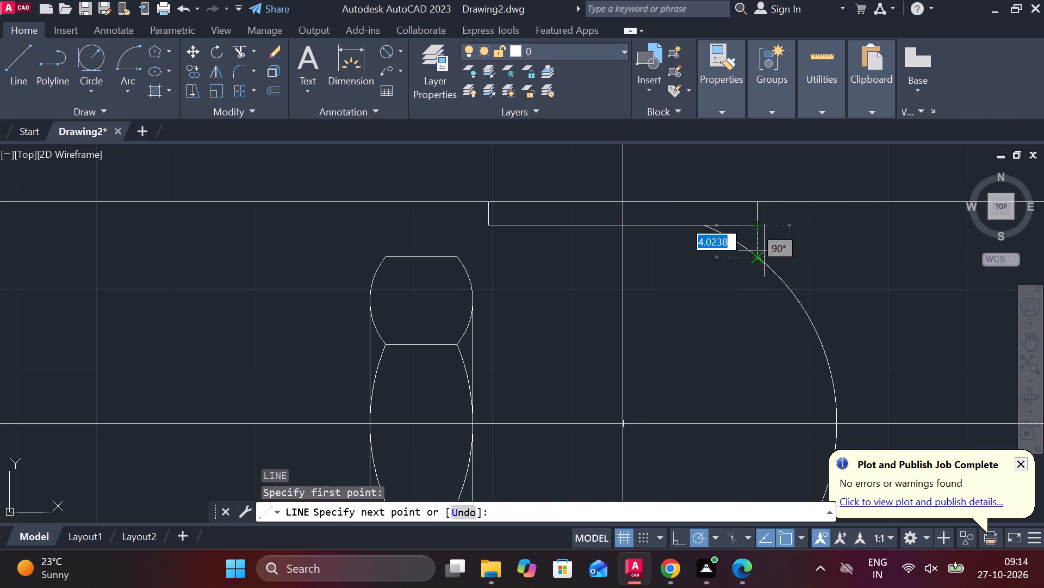
pyautogui.click(764, 250)
pyautogui.press('Escape')
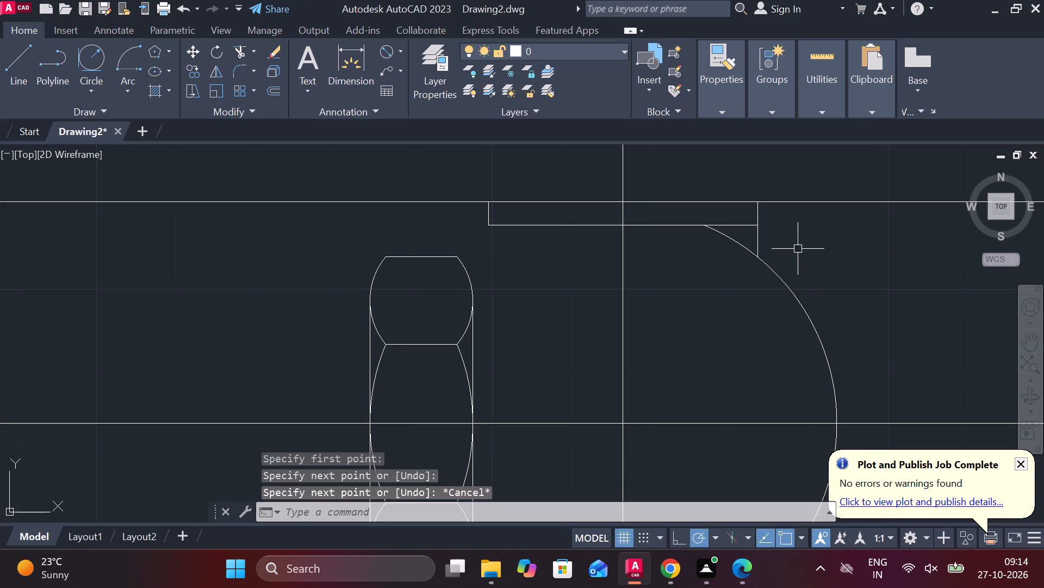
# Trim the remaining arc piece between the rectangle's bottom edge and the short vertical line.
pyautogui.write('TR')
pyautogui.press('space')
pyautogui.click(726, 246)
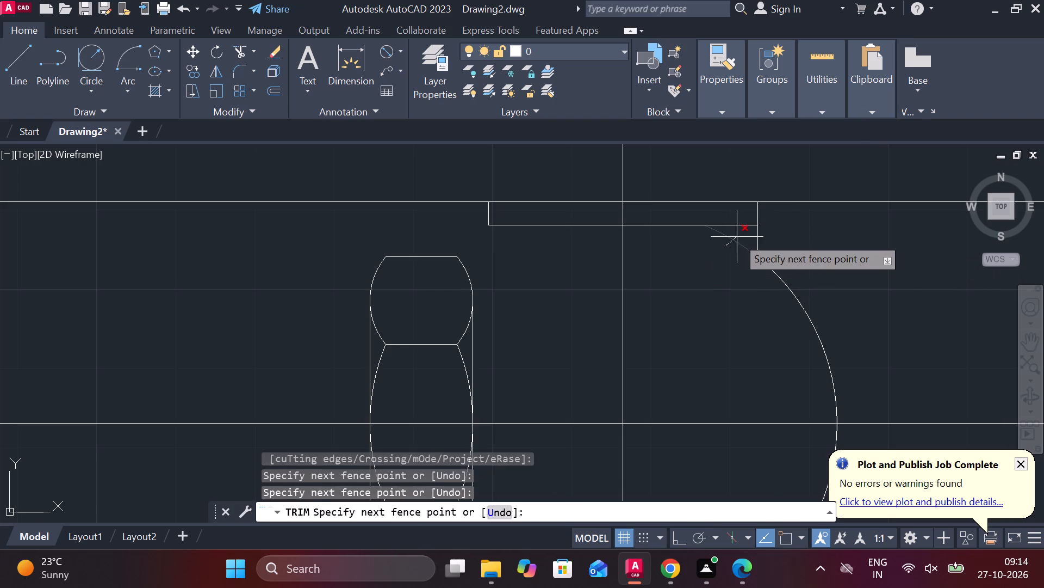
pyautogui.click(737, 237)
pyautogui.press('Escape')
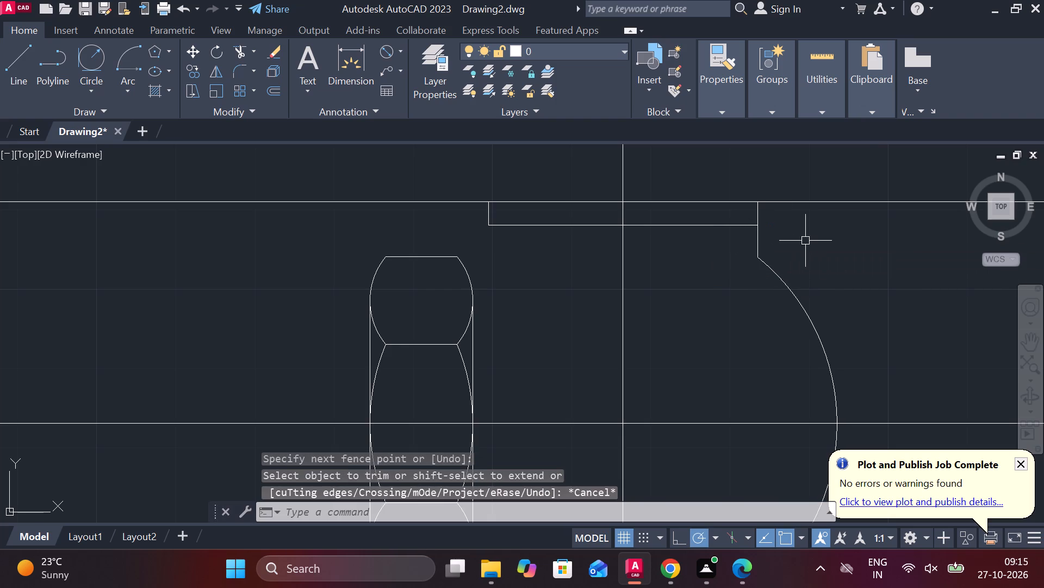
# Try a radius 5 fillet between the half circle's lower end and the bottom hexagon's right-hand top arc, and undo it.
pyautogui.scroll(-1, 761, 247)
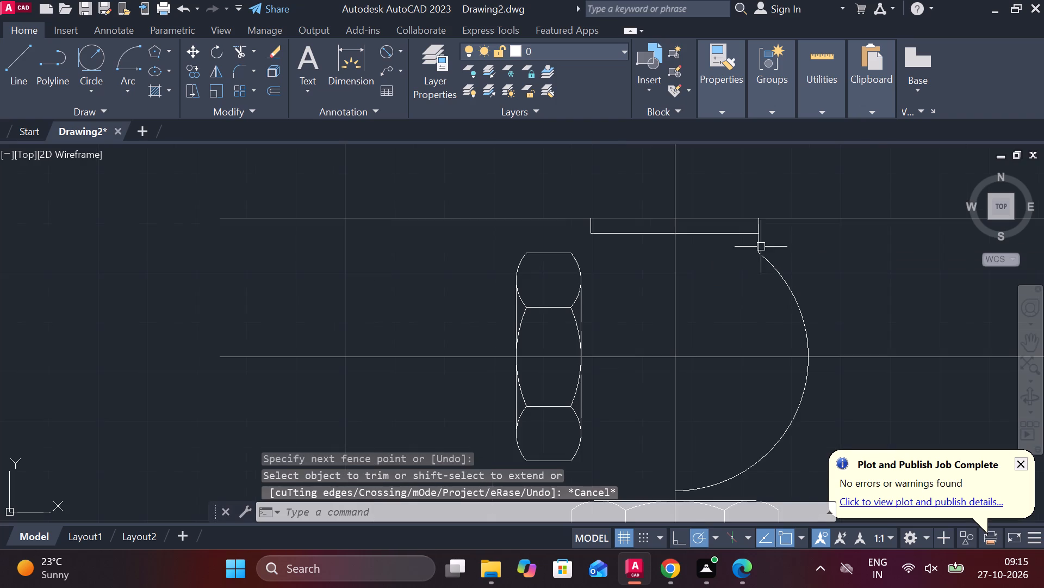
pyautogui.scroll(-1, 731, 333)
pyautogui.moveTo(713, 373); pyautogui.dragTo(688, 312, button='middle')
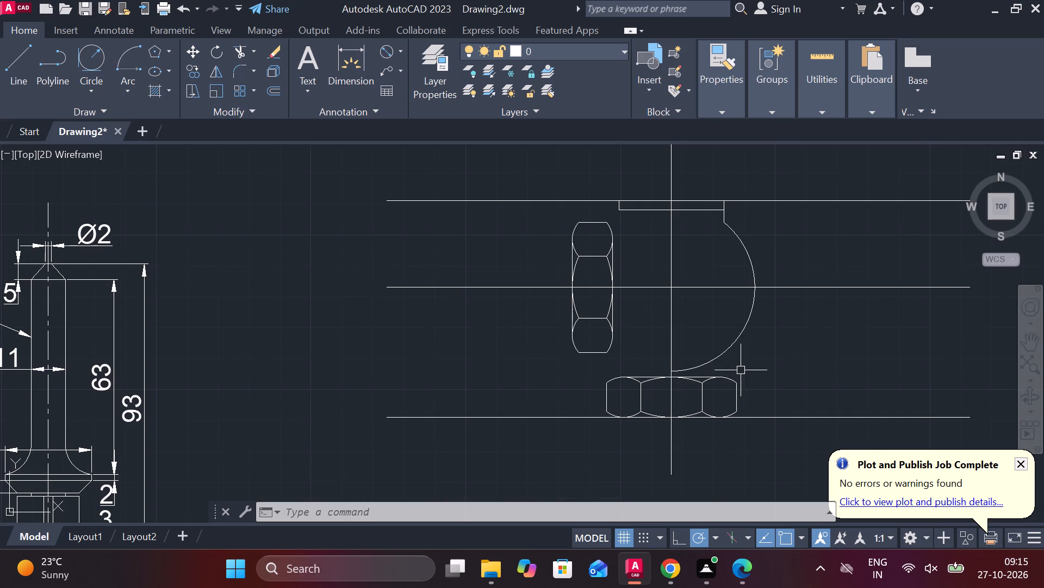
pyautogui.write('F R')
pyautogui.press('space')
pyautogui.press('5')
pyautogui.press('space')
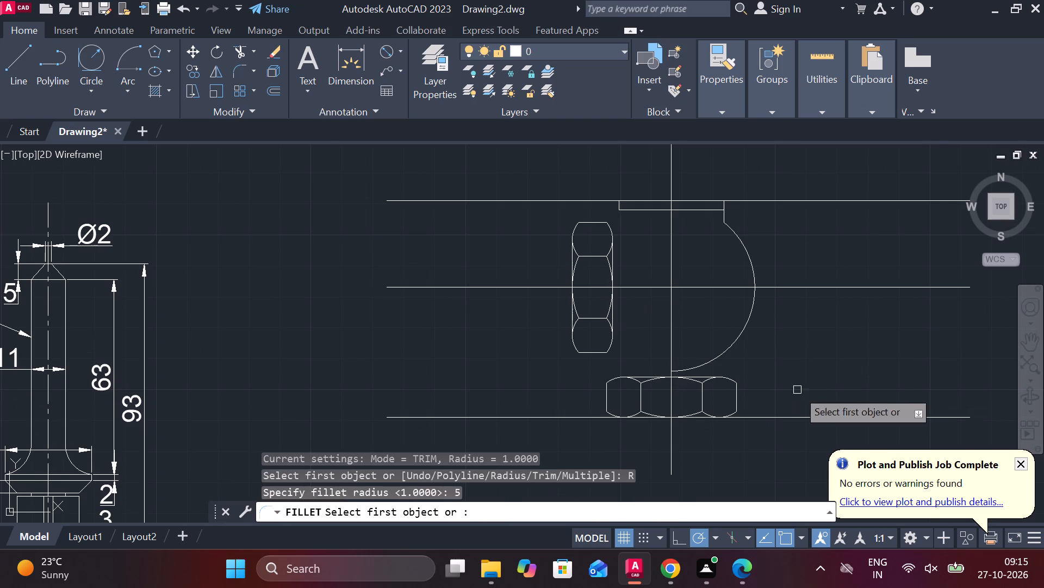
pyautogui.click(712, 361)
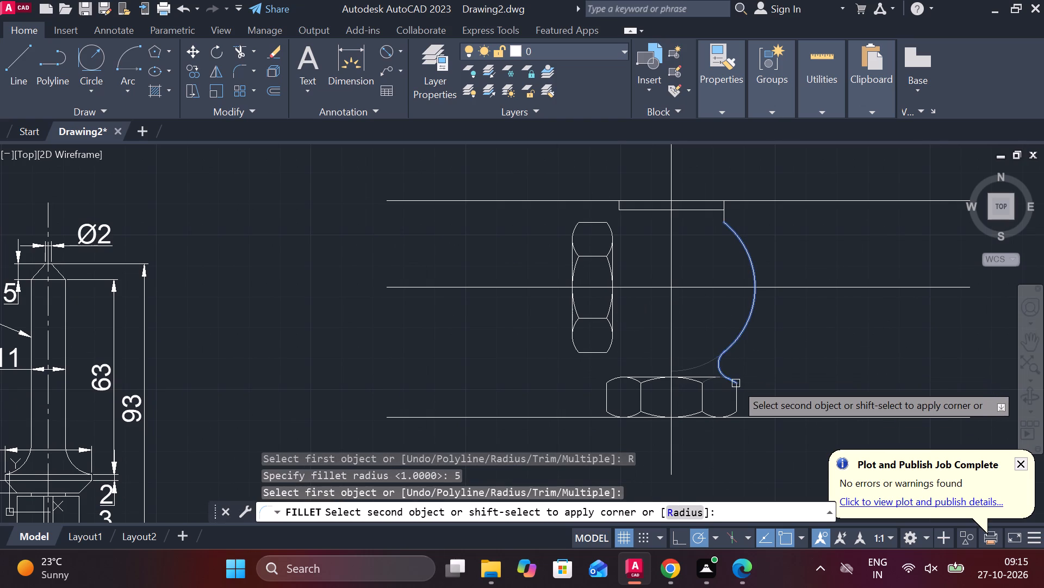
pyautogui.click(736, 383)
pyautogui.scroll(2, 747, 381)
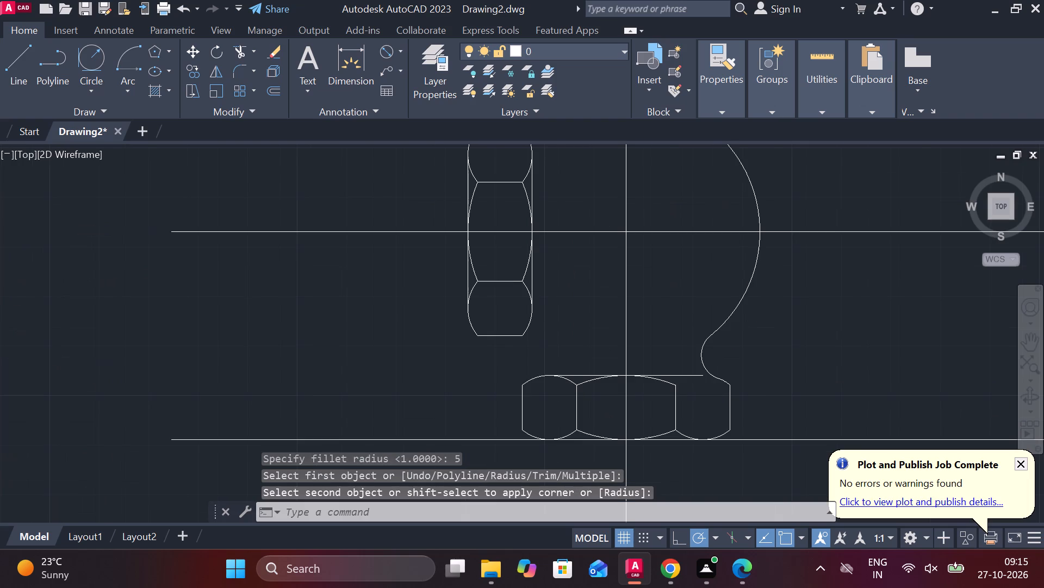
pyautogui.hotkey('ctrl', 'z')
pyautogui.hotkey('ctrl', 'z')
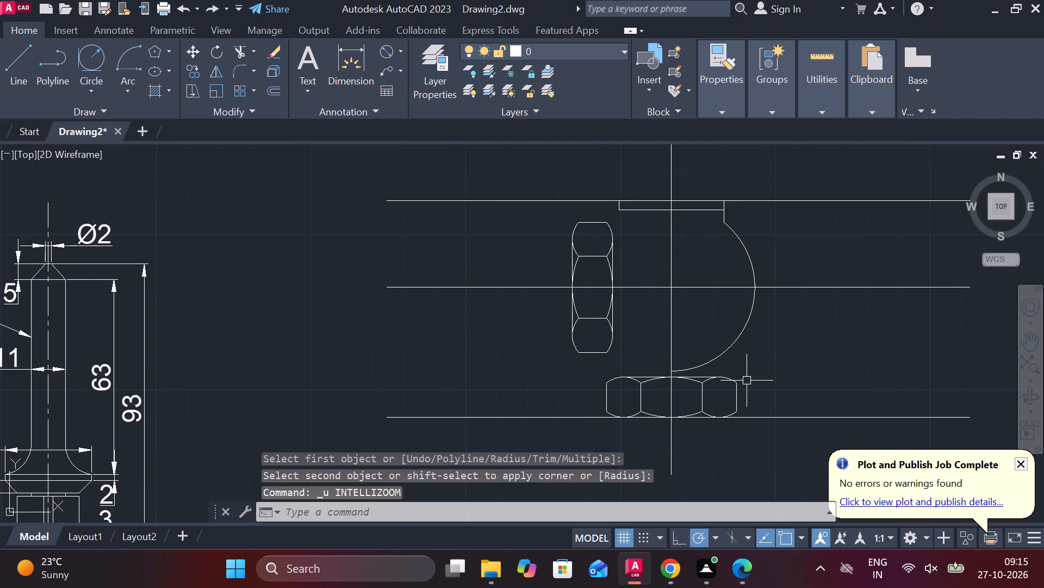
# Fillet the half circle's lower end to the bottom hexagon's right-hand top arc with radius 4.
pyautogui.scroll(1, 719, 360)
pyautogui.press('Escape')
pyautogui.write('F R 4')
pyautogui.press('space')
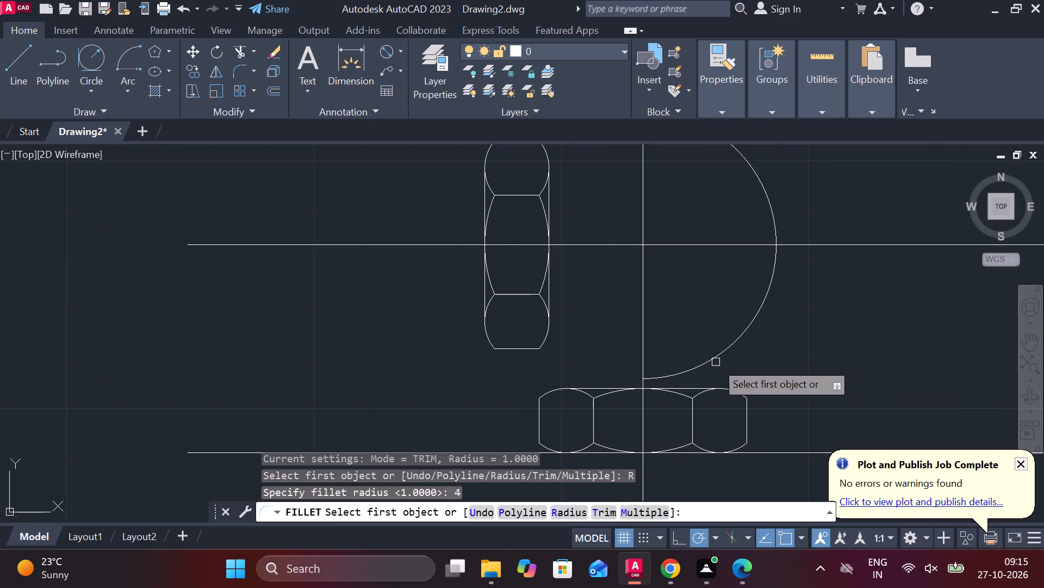
pyautogui.click(713, 362)
pyautogui.click(727, 391)
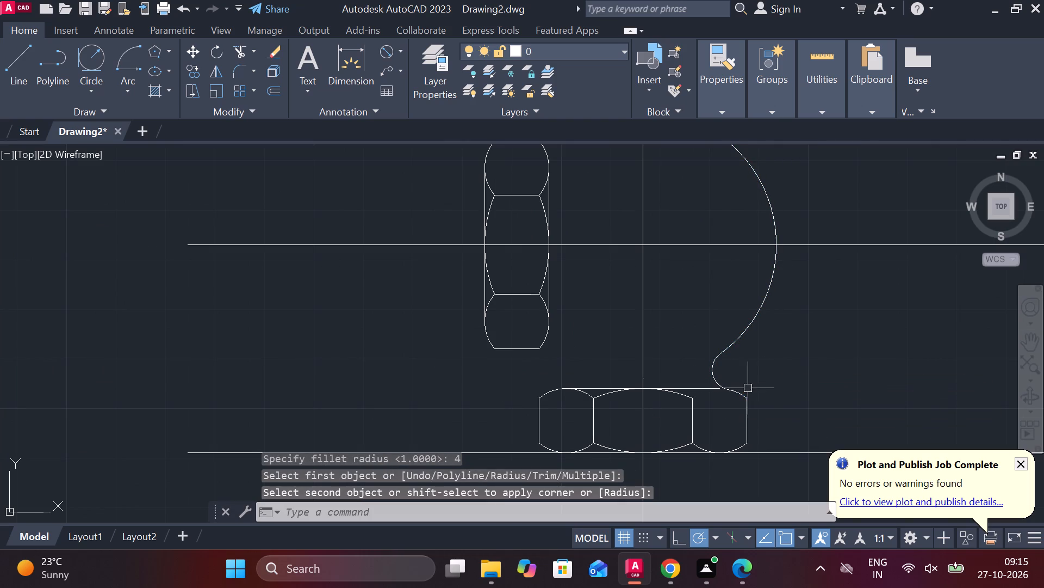
pyautogui.press('Escape')
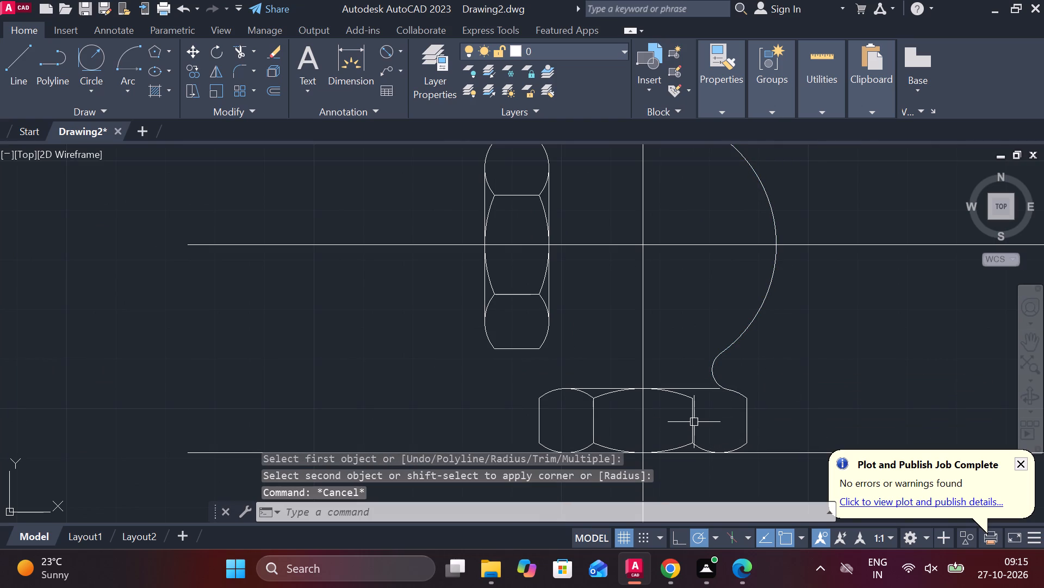
# Extend the bottom hexagon's trimmed right-hand top arc back to its inner vertical edge.
pyautogui.write('EX')
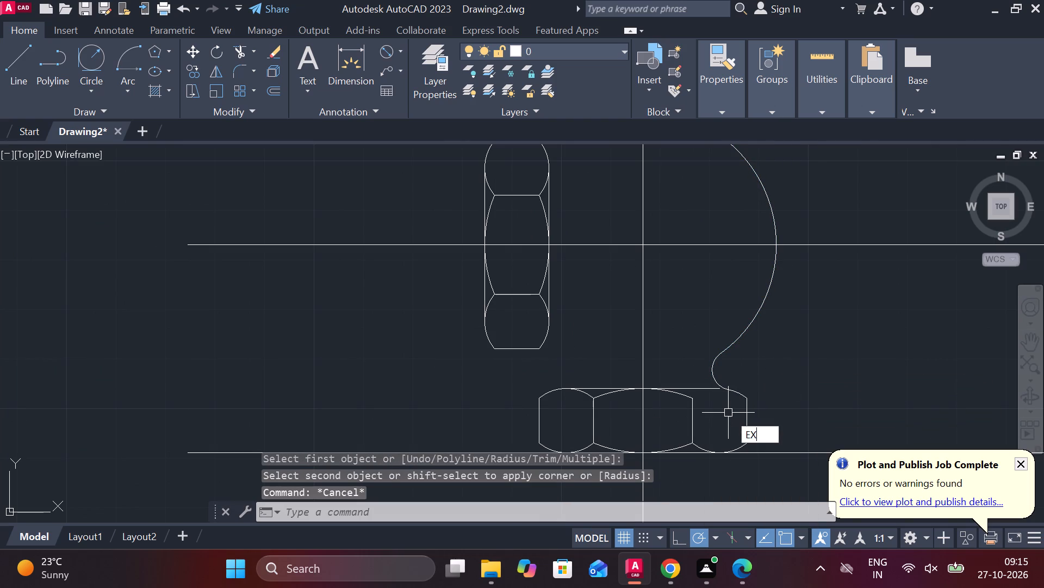
pyautogui.press('space')
pyautogui.click(732, 391)
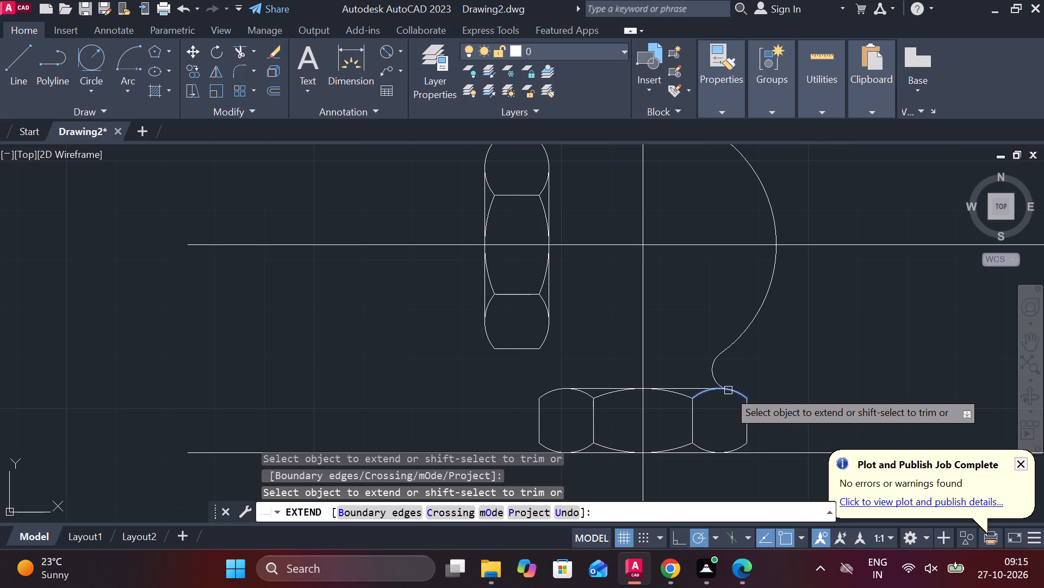
pyautogui.click(728, 390)
pyautogui.scroll(-1, 776, 378)
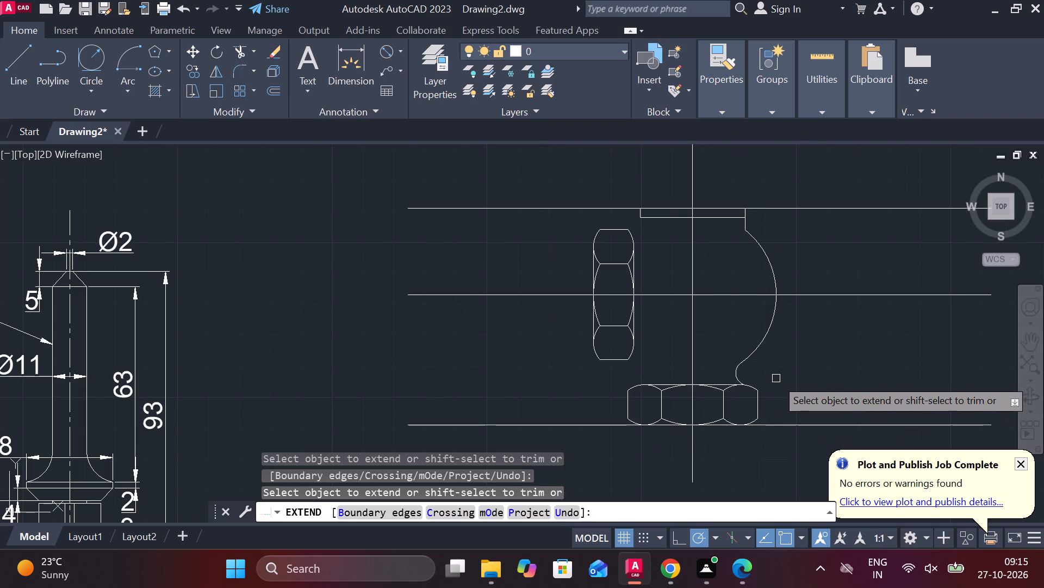
pyautogui.scroll(2, 687, 222)
pyautogui.press('Escape')
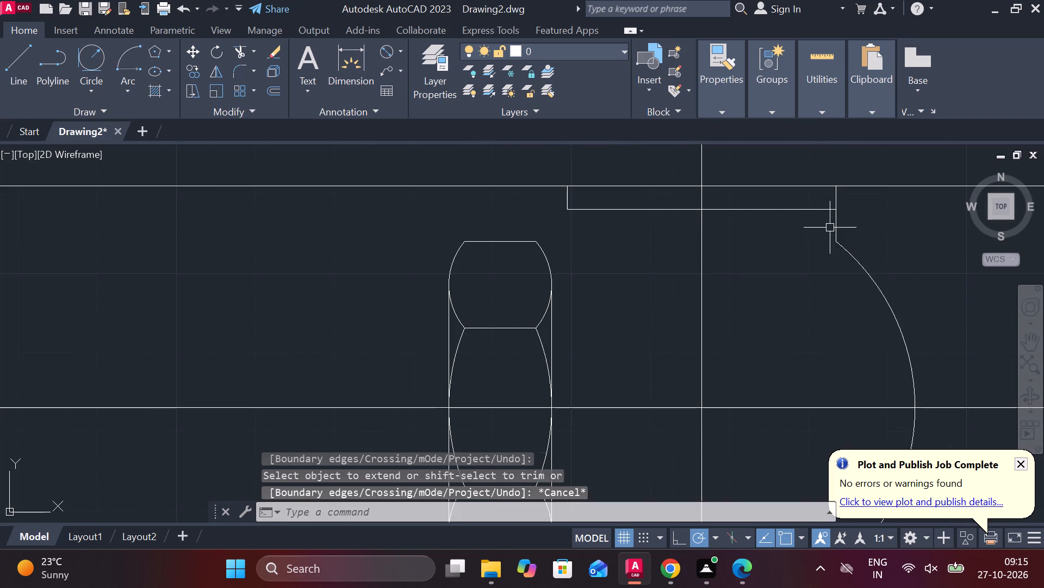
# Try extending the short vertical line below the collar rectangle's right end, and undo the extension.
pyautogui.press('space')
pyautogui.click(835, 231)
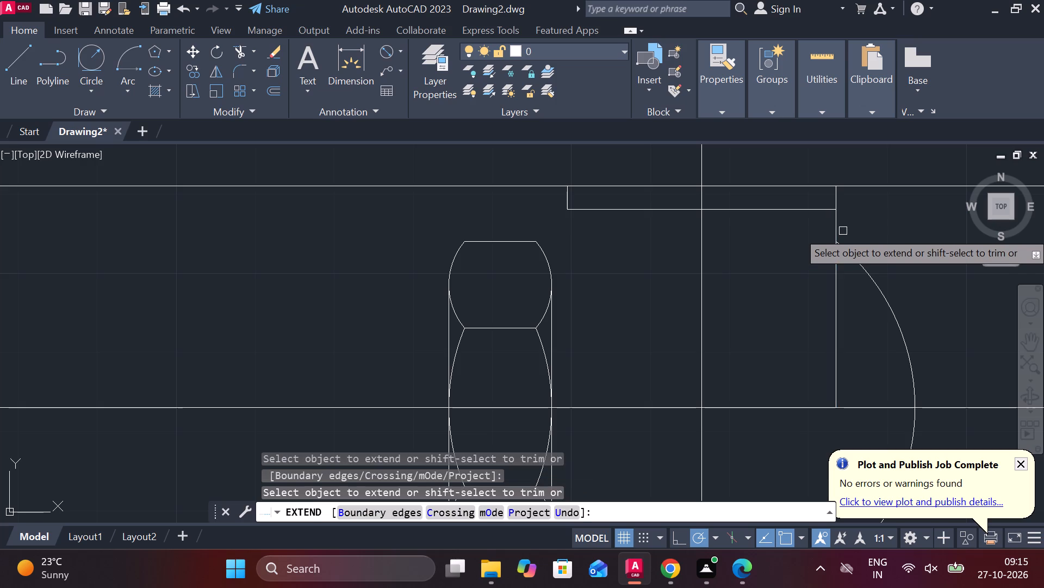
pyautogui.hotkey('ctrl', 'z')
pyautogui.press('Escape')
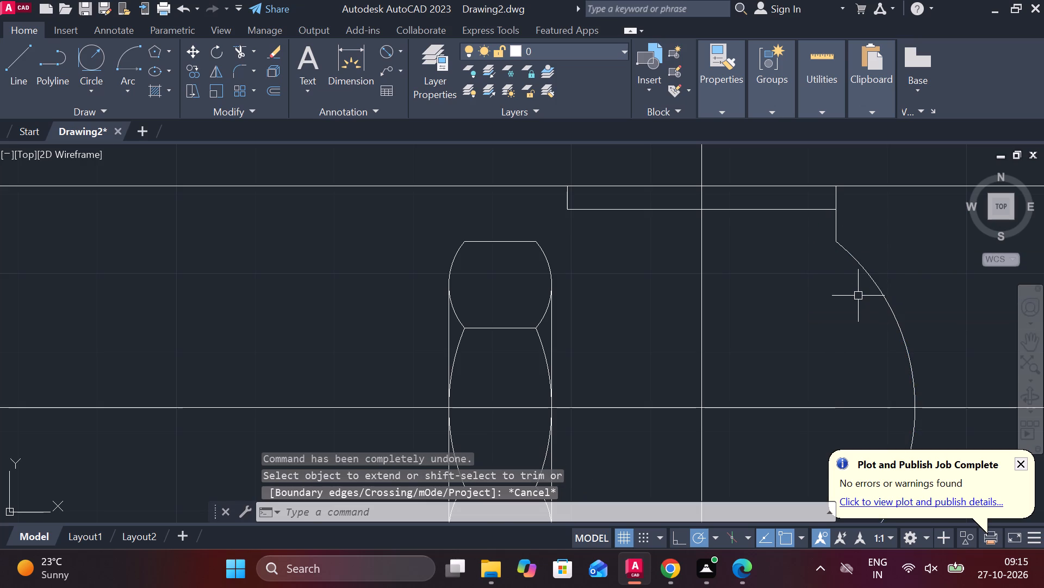
# Fillet the short vertical line below the collar rectangle to the half circle's upper end with radius 4.
pyautogui.write('F R')
pyautogui.press('space')
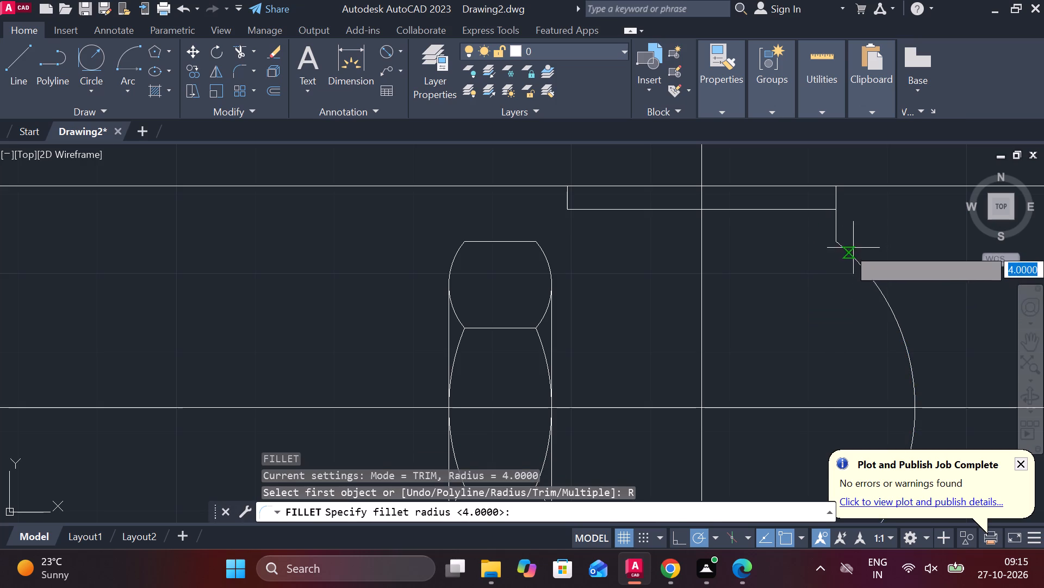
pyautogui.press('space')
pyautogui.click(838, 229)
pyautogui.click(841, 241)
pyautogui.scroll(-1, 890, 248)
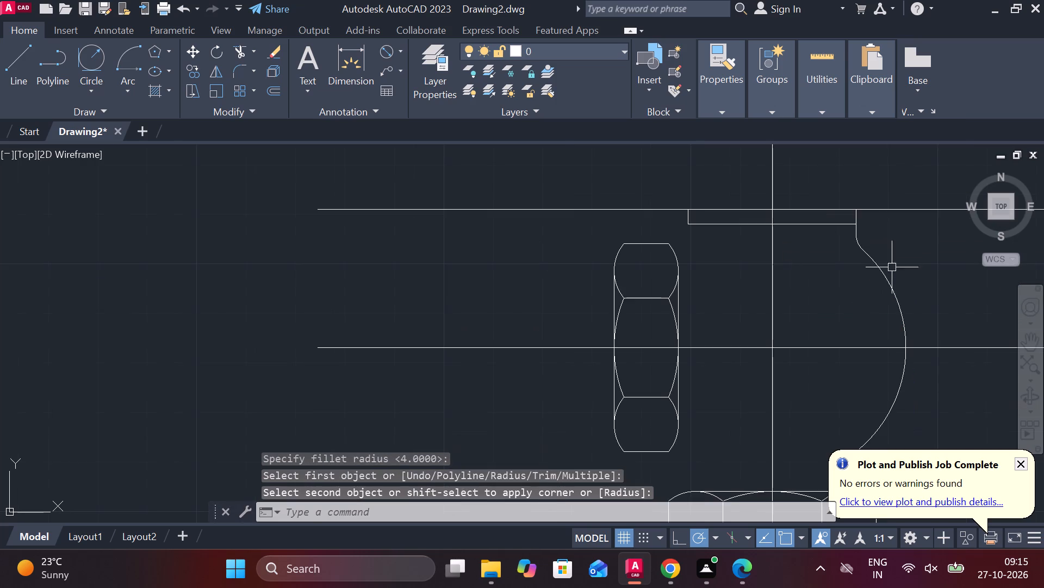
# Draw a horizontal line from the side hexagon's upper right corner to past the collar rectangle's left edge.
pyautogui.moveTo(893, 281); pyautogui.dragTo(713, 211, button='middle')
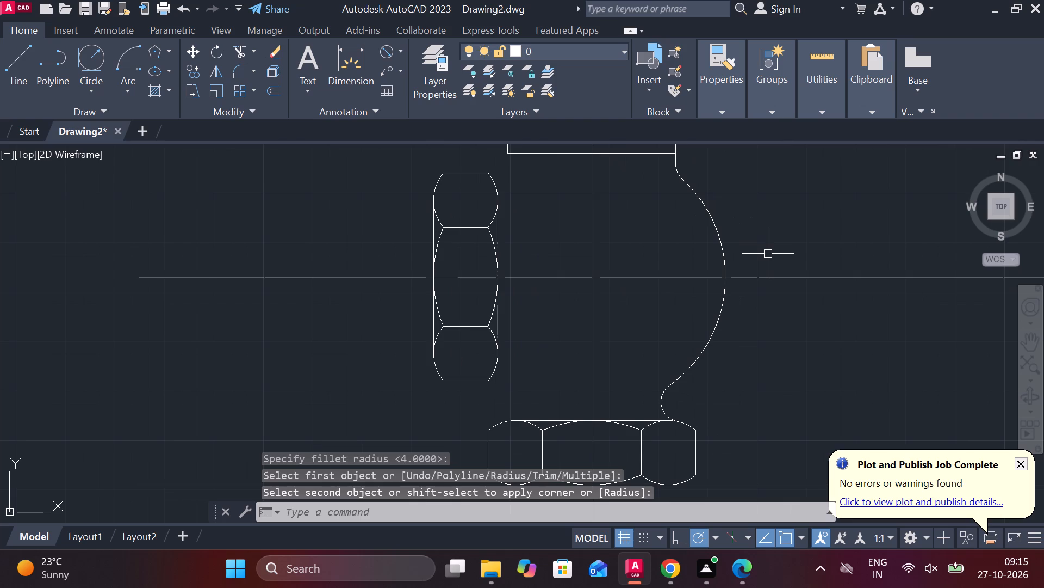
pyautogui.moveTo(564, 218); pyautogui.dragTo(623, 298, button='middle')
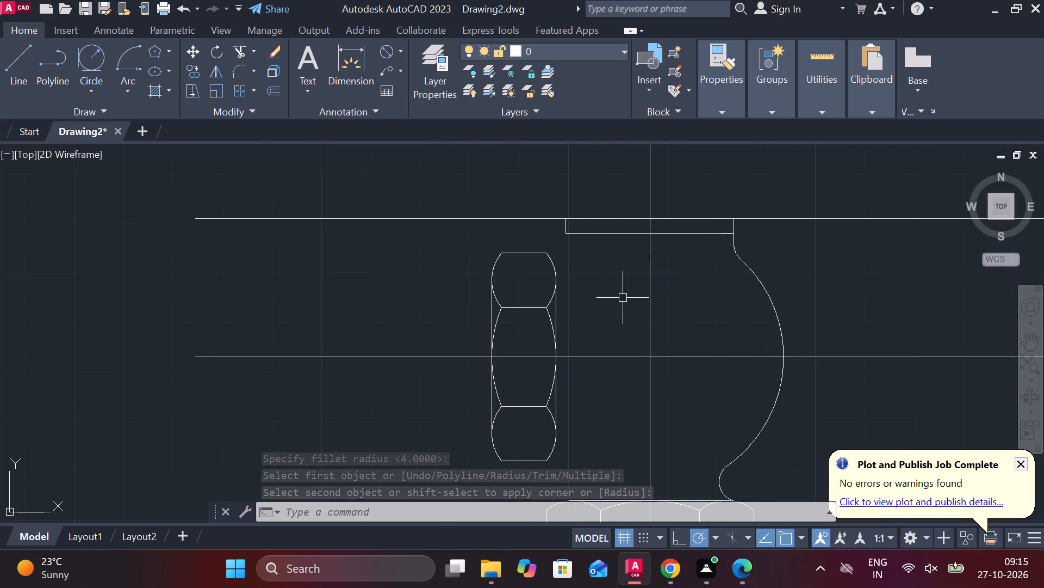
pyautogui.scroll(1, 576, 266)
pyautogui.press('l')
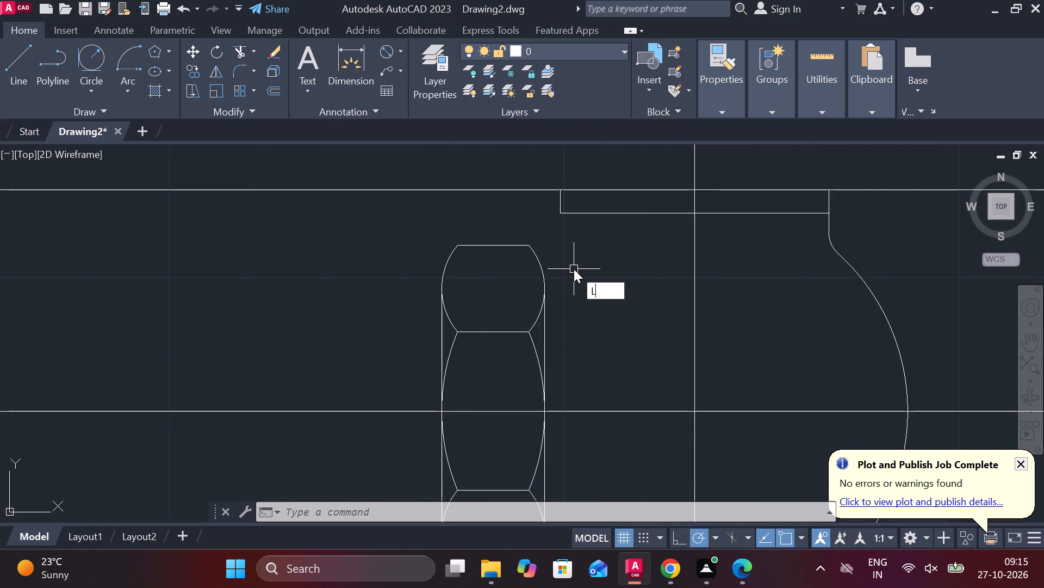
pyautogui.press('Return')
pyautogui.click(530, 250)
pyautogui.click(605, 248)
pyautogui.press('Escape')
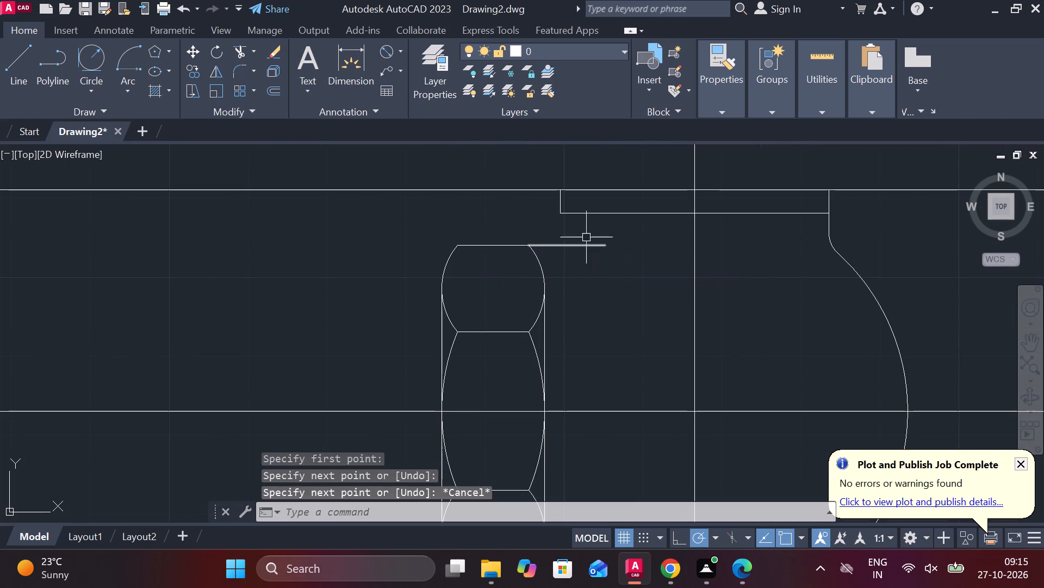
# Draw a vertical line about 9 long downward from the collar rectangle's lower left corner, crossing the horizontal line.
pyautogui.press('space')
pyautogui.click(566, 220)
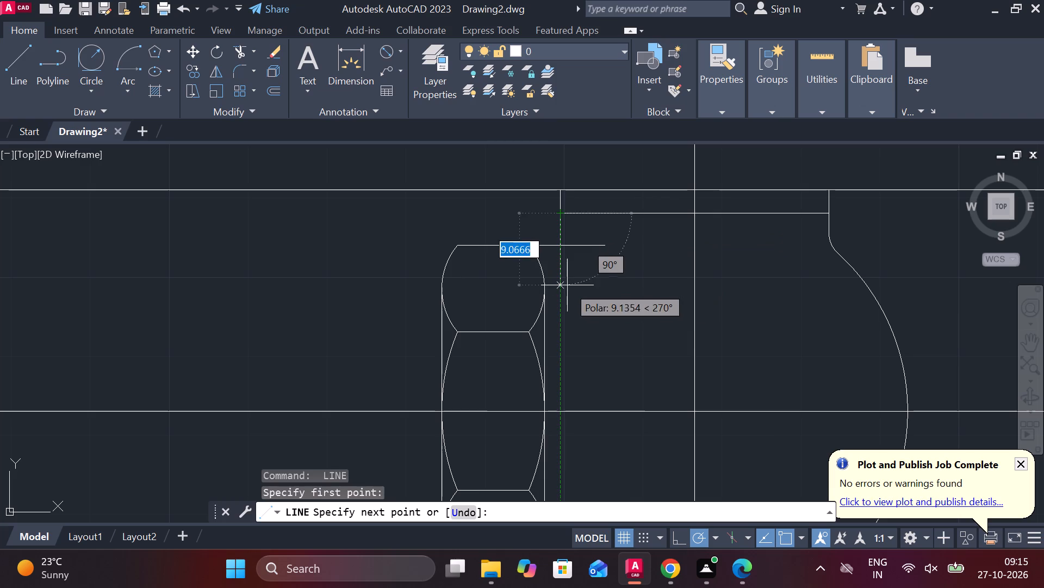
pyautogui.click(567, 285)
pyautogui.press('Escape')
# Trim the overhanging ends of the horizontal and vertical lines so they meet at a corner beside the side hexagon.
pyautogui.write('TR')
pyautogui.press('space')
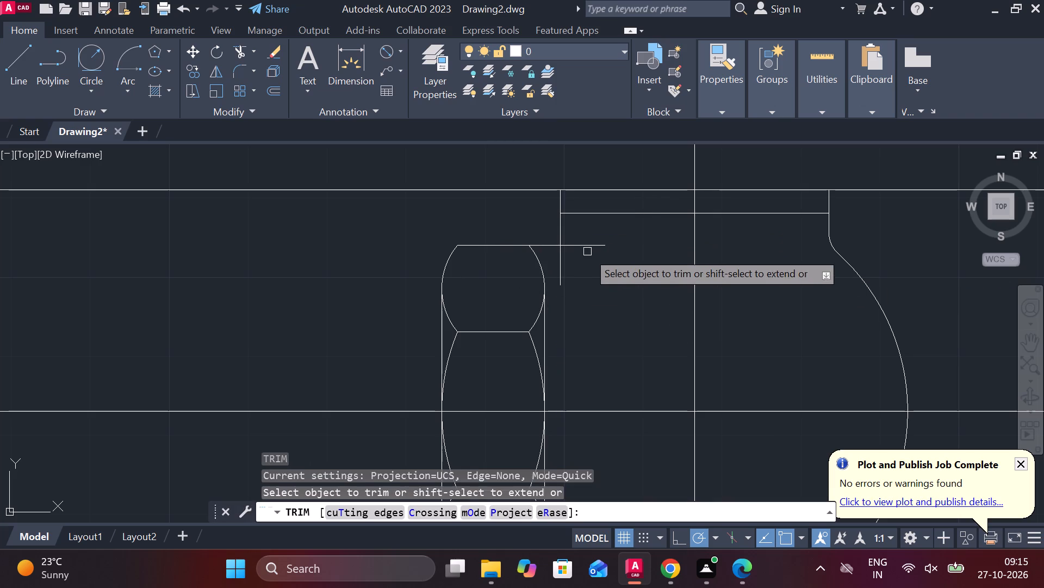
pyautogui.click(583, 248)
pyautogui.click(556, 262)
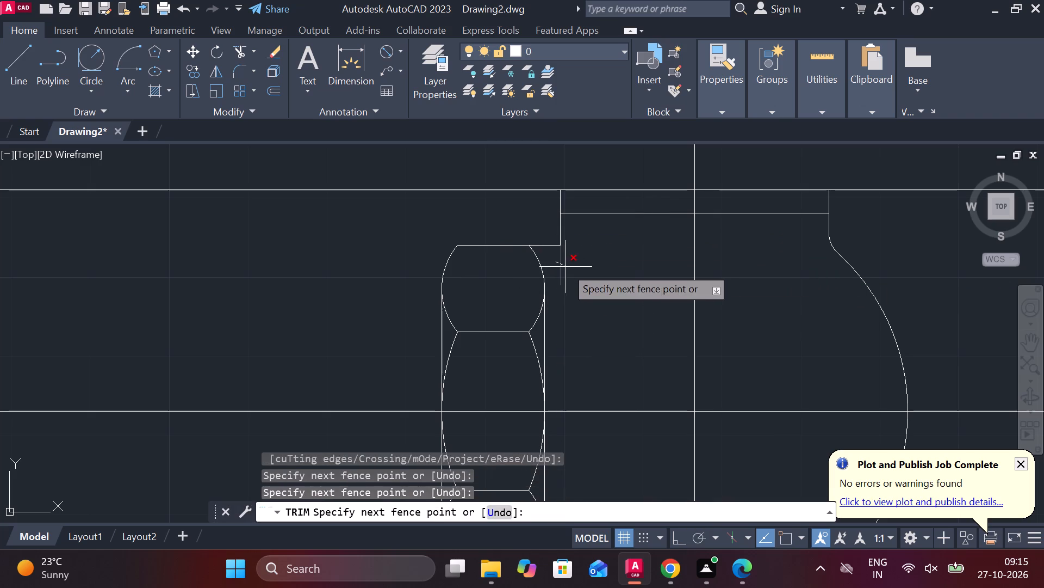
pyautogui.click(565, 267)
pyautogui.press('Escape')
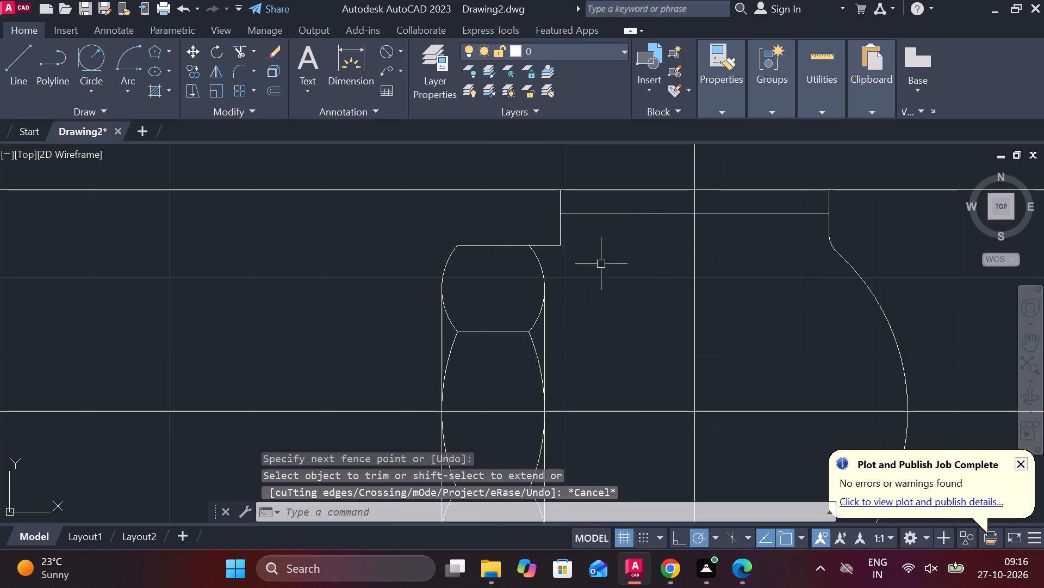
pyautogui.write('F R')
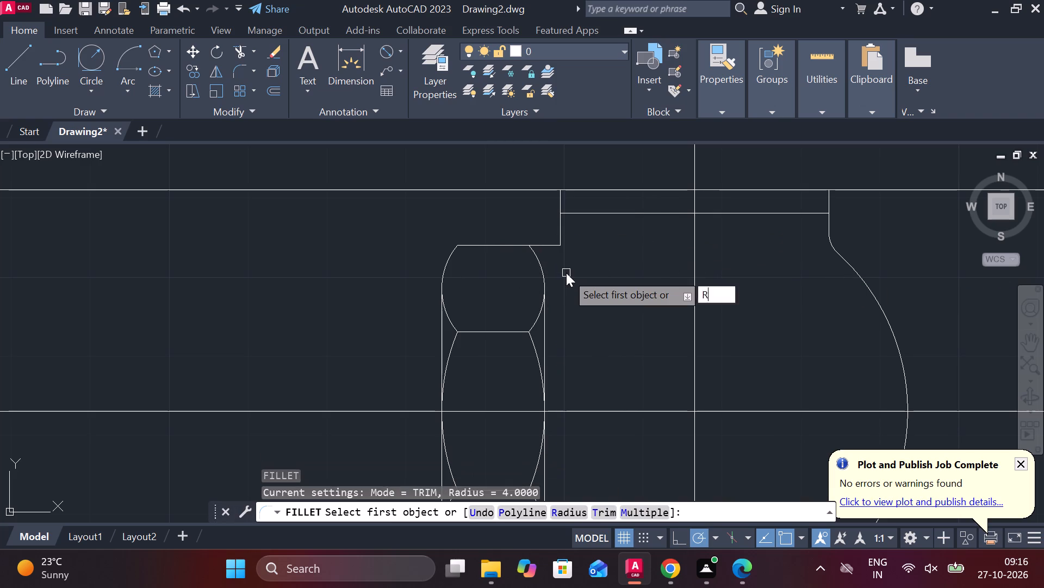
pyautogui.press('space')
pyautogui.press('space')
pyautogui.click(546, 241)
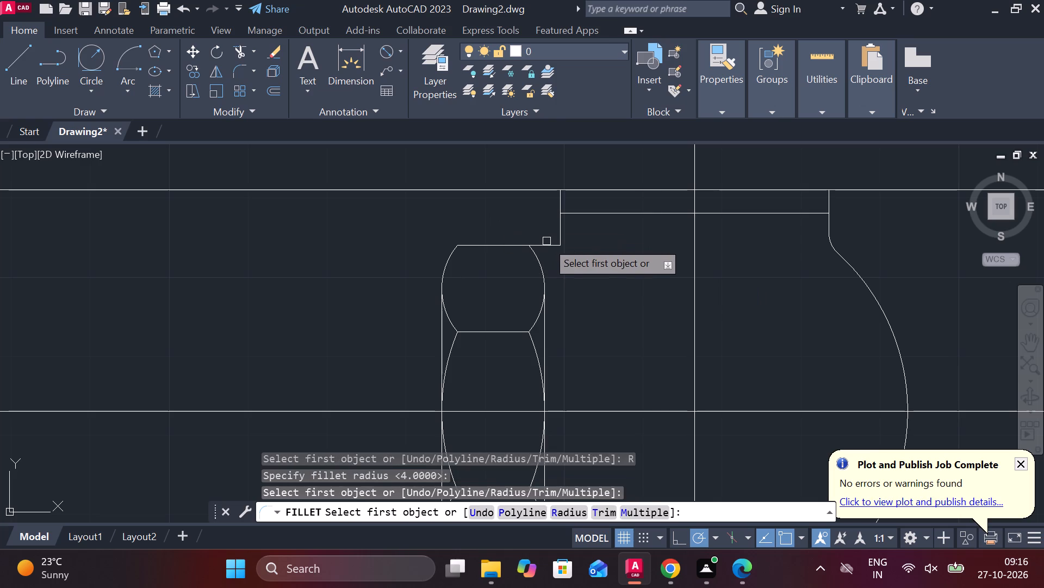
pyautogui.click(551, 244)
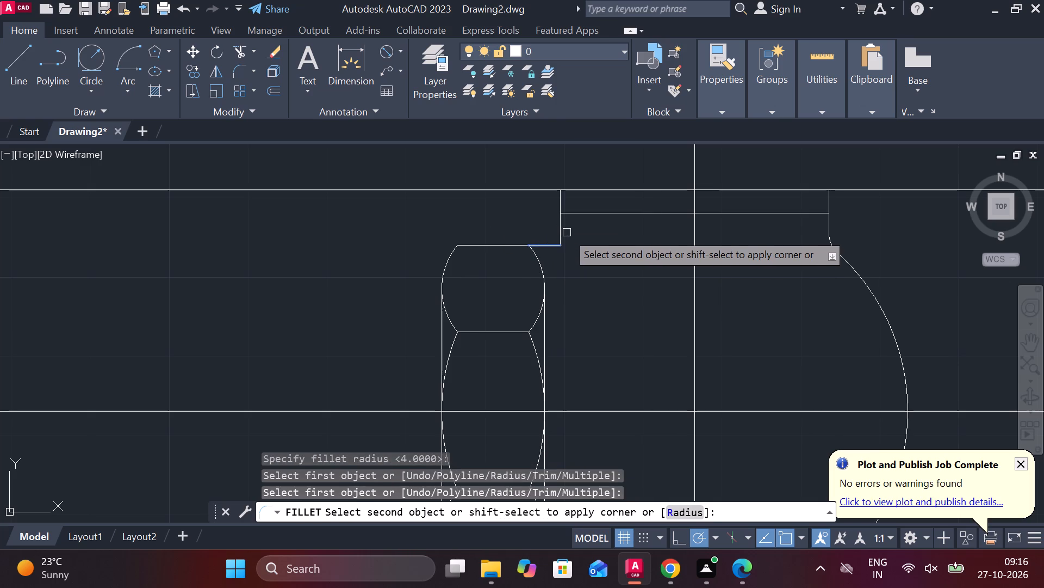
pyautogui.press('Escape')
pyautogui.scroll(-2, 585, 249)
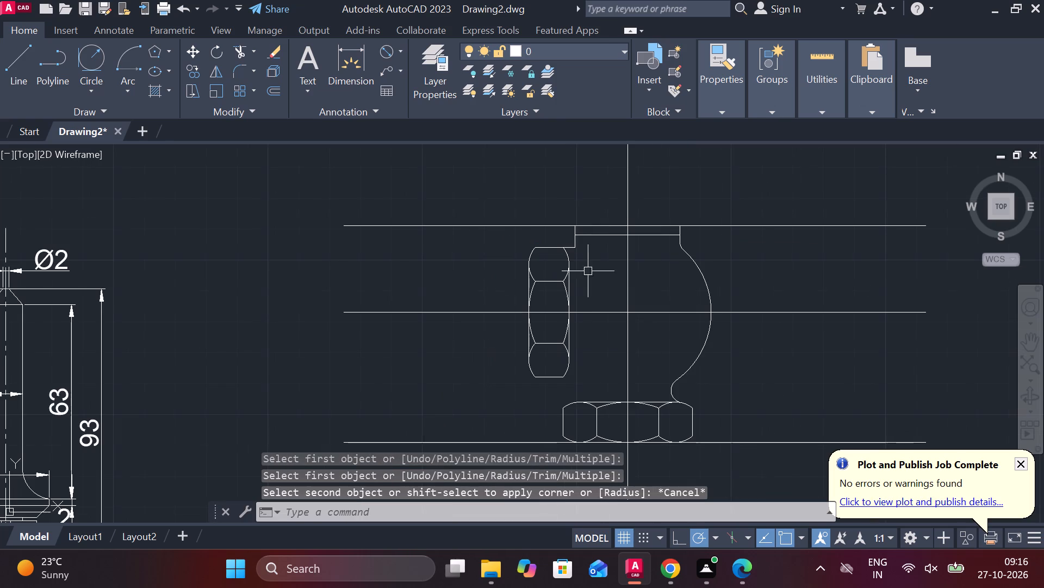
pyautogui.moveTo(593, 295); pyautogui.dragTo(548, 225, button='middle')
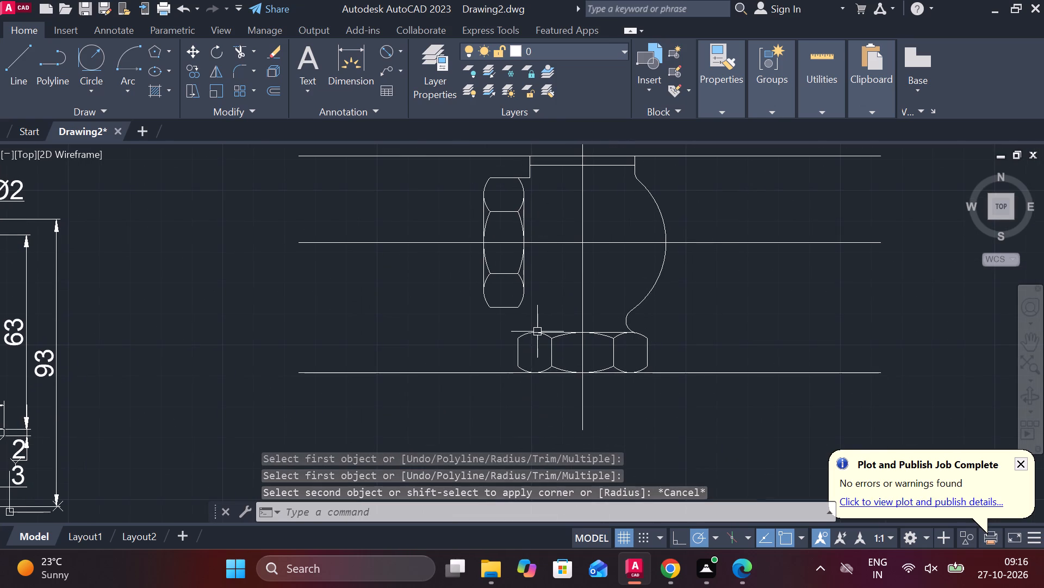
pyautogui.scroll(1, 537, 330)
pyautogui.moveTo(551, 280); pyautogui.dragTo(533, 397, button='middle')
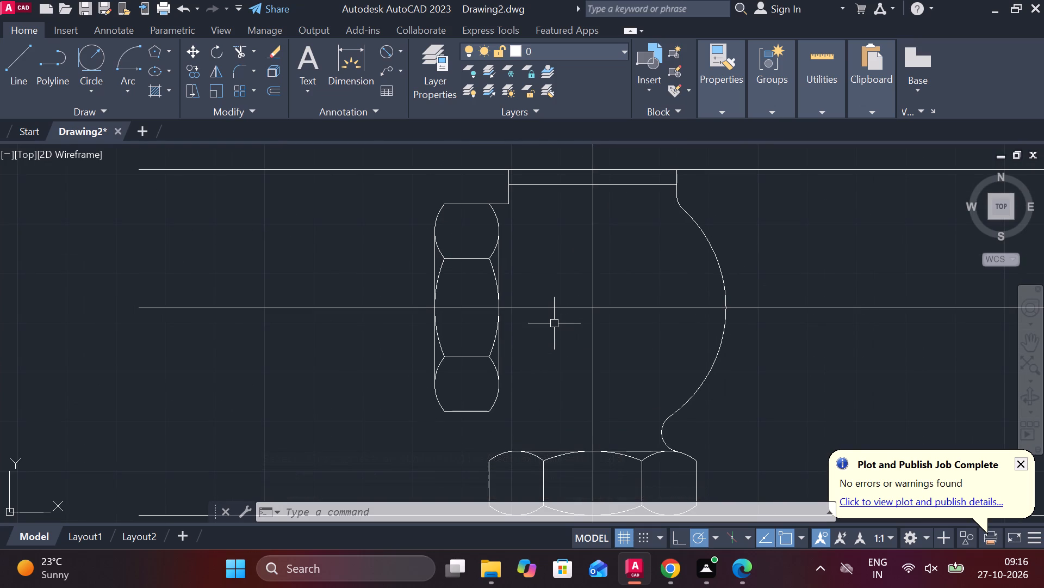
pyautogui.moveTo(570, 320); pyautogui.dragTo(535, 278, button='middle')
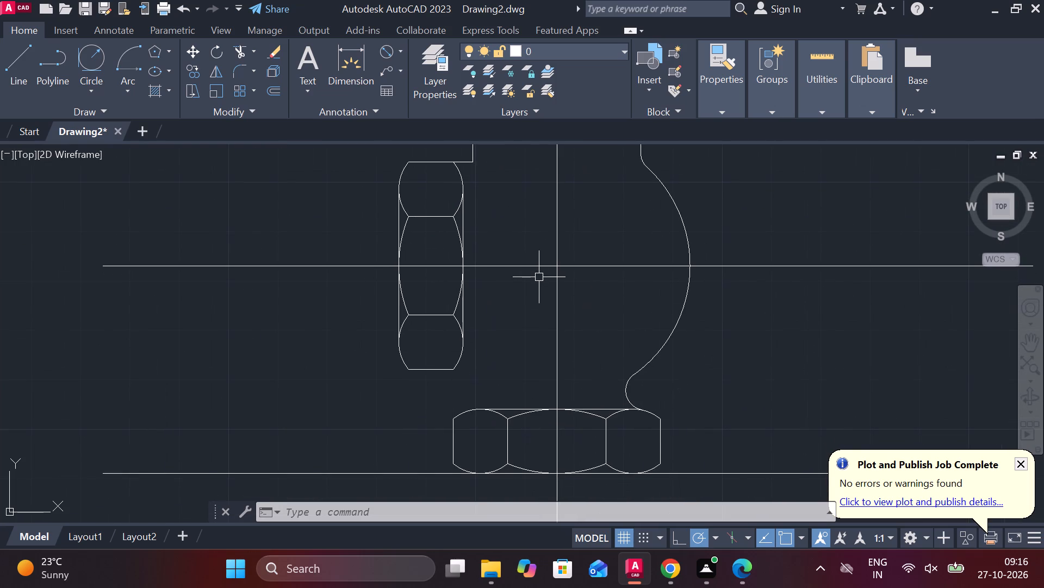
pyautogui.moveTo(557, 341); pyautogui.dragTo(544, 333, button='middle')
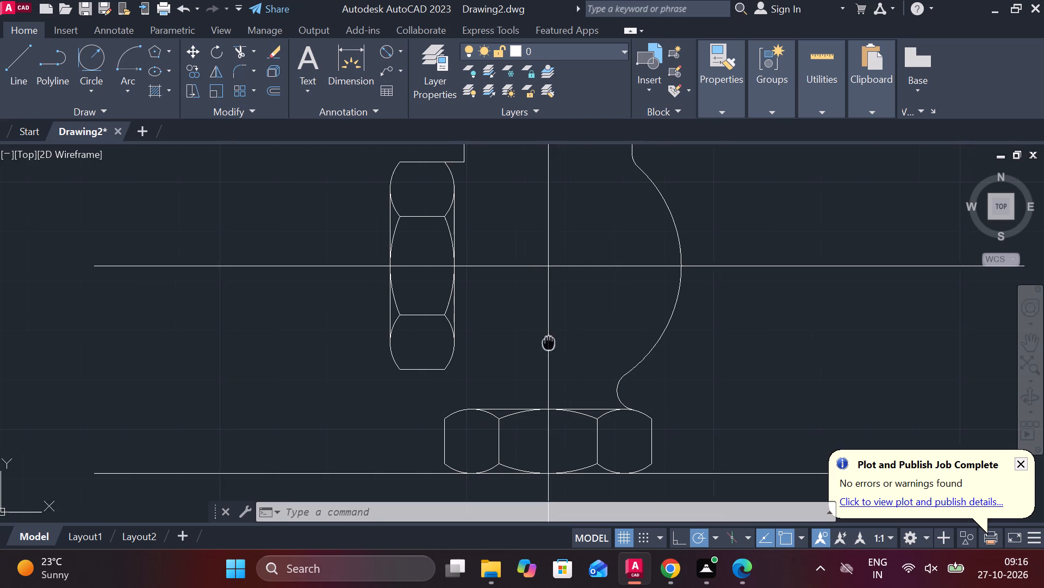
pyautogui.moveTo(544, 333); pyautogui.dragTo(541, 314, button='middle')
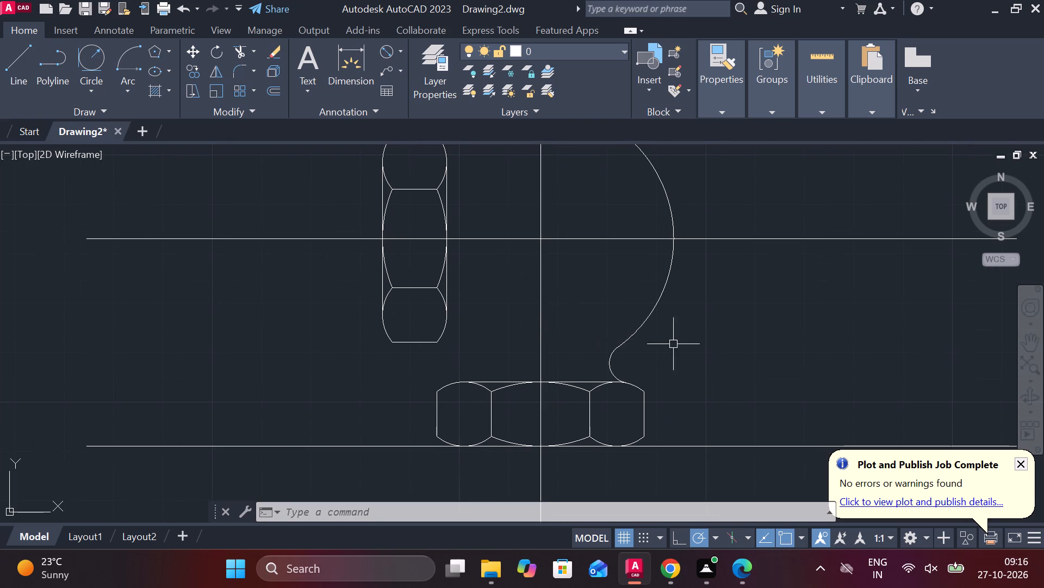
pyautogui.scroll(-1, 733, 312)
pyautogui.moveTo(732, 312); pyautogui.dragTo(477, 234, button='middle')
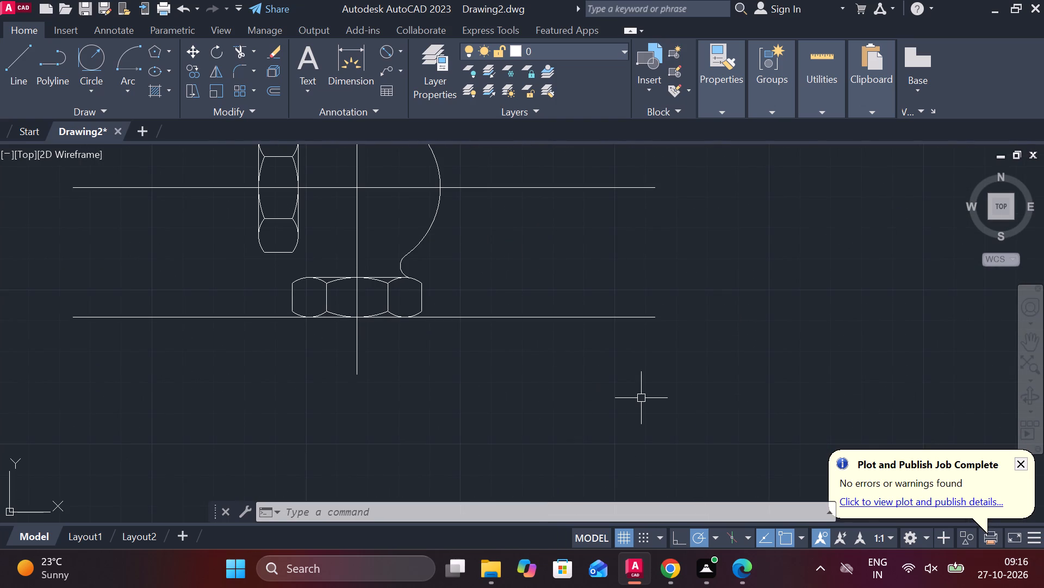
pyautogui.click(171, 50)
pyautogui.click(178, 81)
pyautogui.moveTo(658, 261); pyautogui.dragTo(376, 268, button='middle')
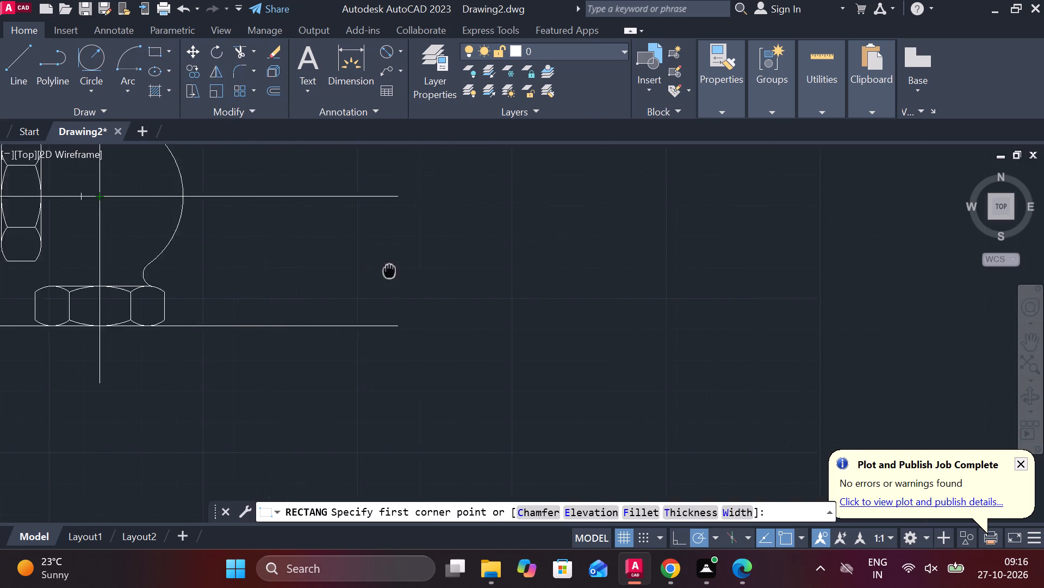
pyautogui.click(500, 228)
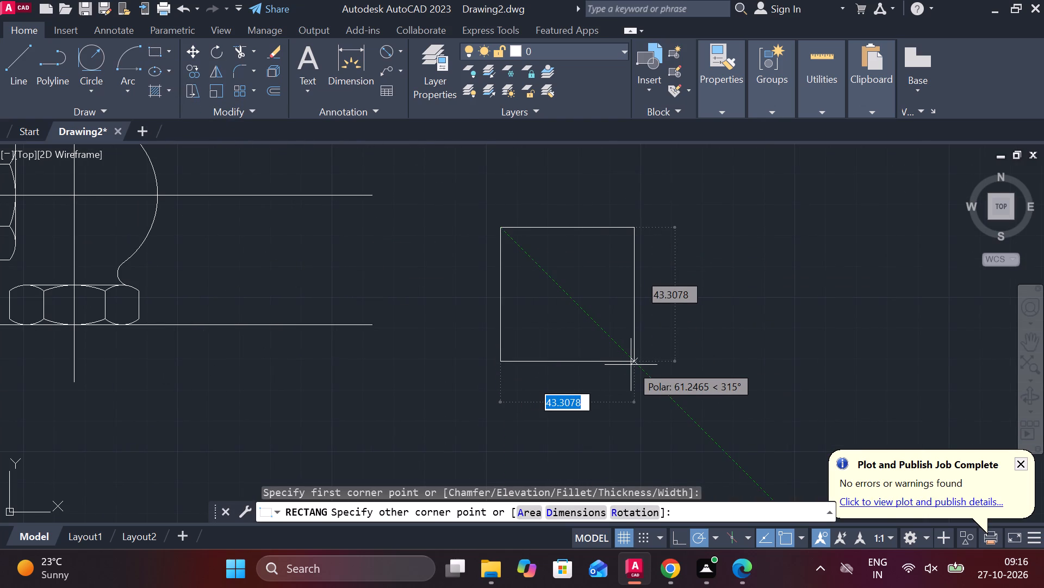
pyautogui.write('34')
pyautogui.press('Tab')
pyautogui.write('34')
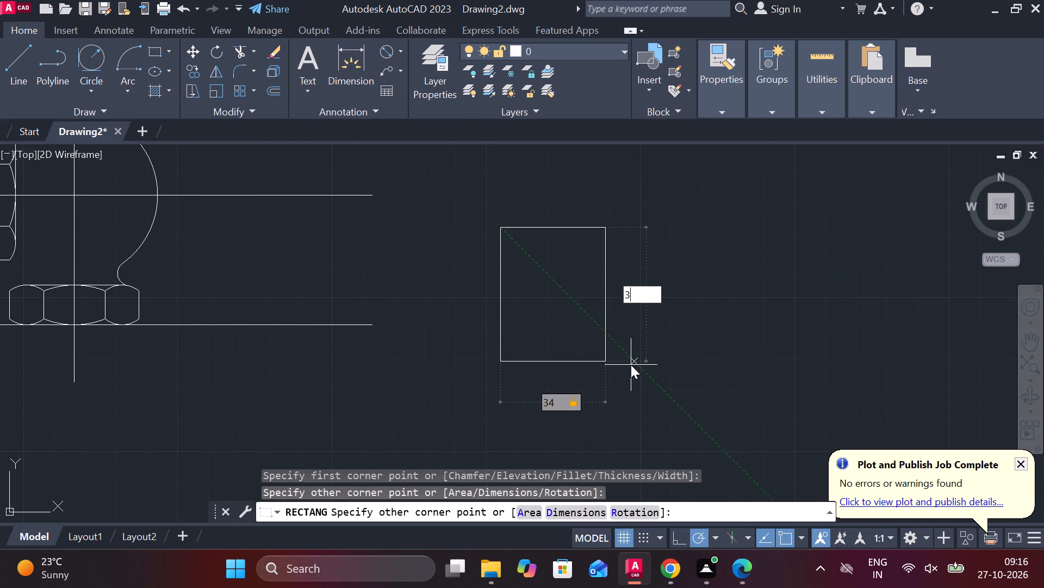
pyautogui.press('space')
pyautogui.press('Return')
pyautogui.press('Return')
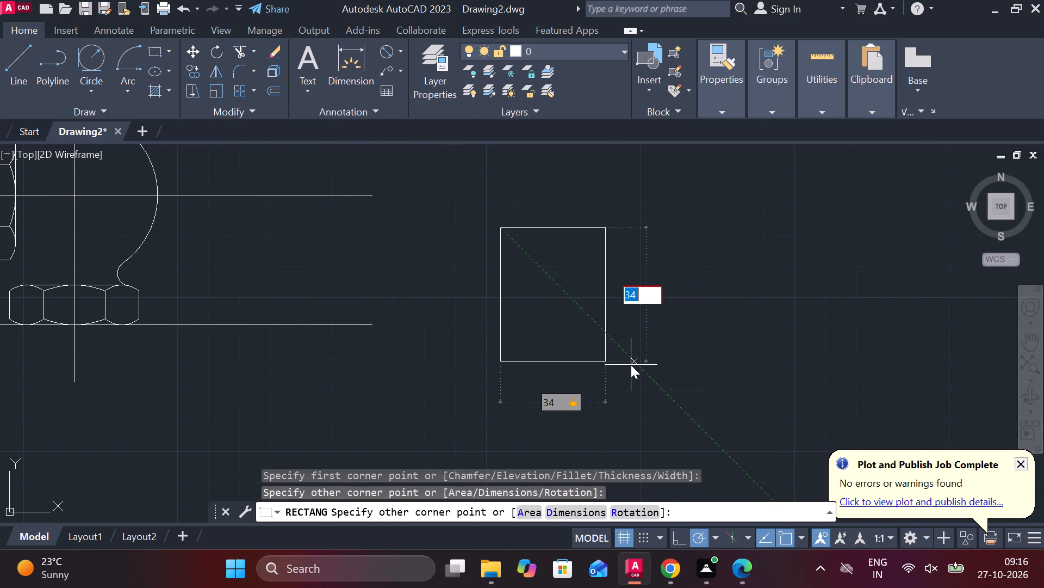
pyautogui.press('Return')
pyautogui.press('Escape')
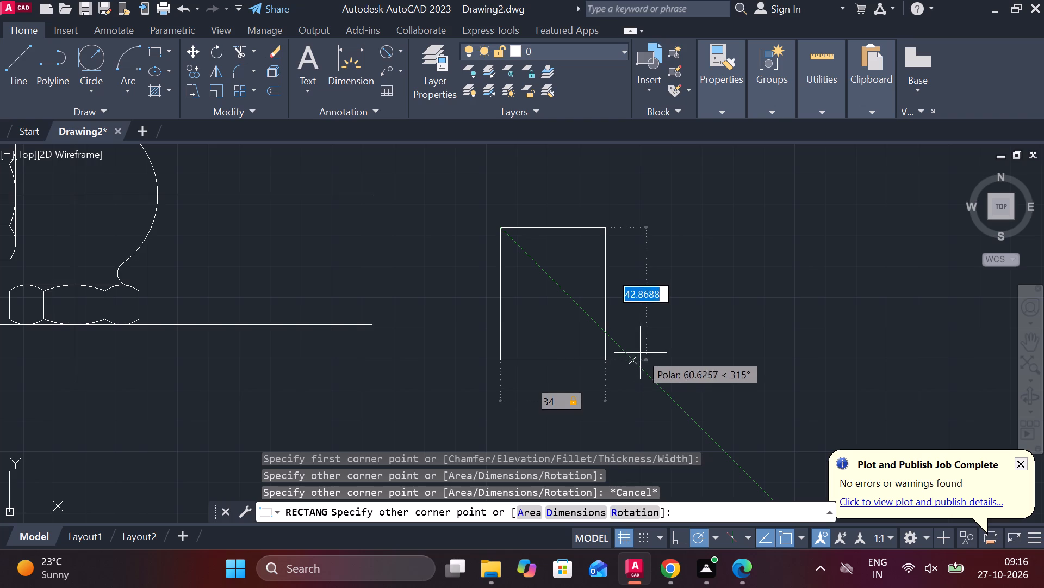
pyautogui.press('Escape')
# Draw a 34 by 34 square in the empty space beside the half circle view.
pyautogui.click(147, 46)
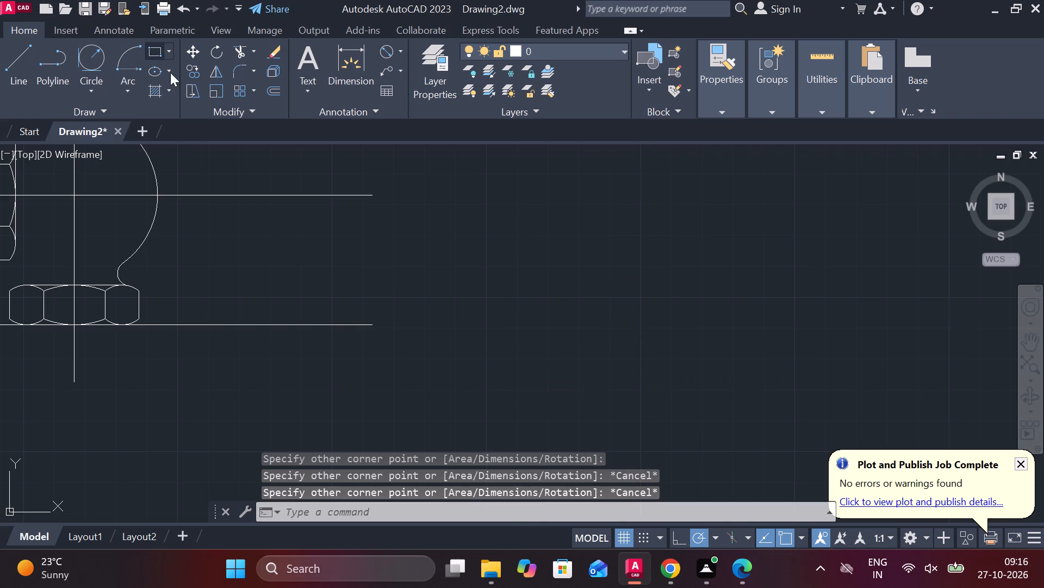
pyautogui.click(528, 200)
pyautogui.write('34')
pyautogui.press('Tab')
pyautogui.write('34')
pyautogui.press('Return')
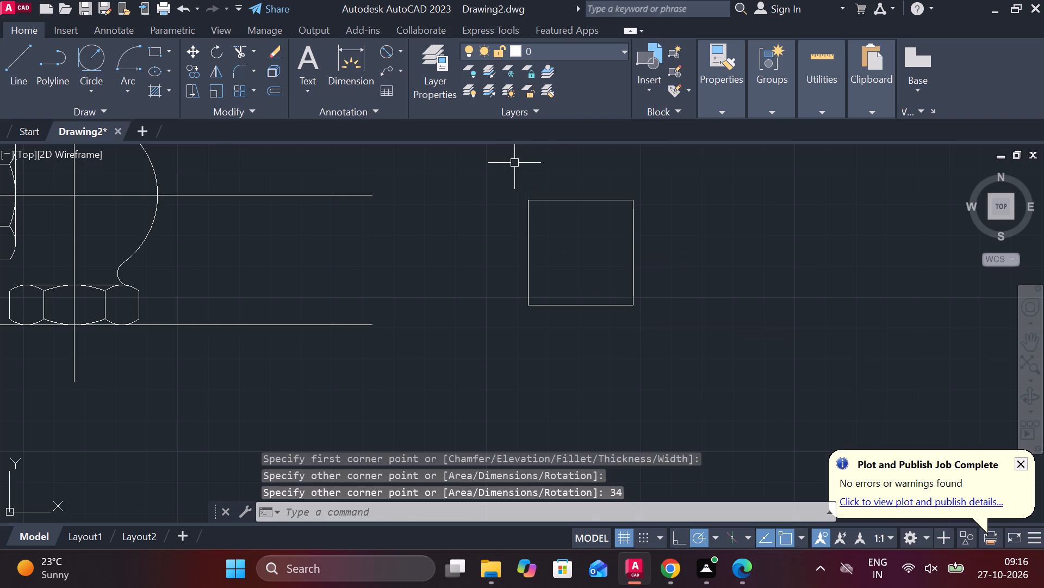
# Move the square by its centre onto the intersection of the horizontal and vertical centre lines inside the half circle.
pyautogui.click(514, 163)
pyautogui.click(674, 357)
pyautogui.press('m')
pyautogui.press('Return')
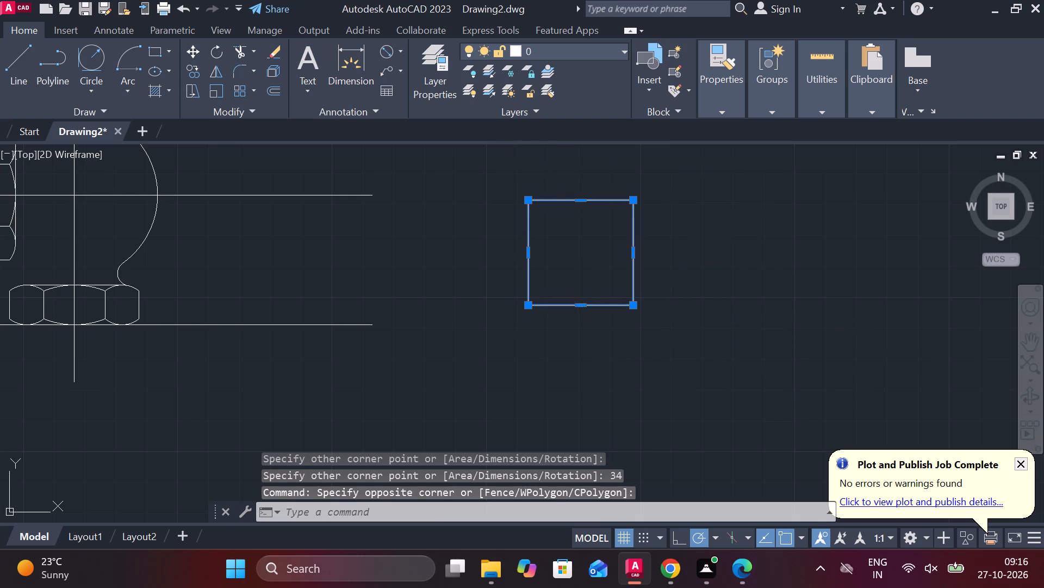
pyautogui.click(581, 252)
pyautogui.scroll(-2, 593, 256)
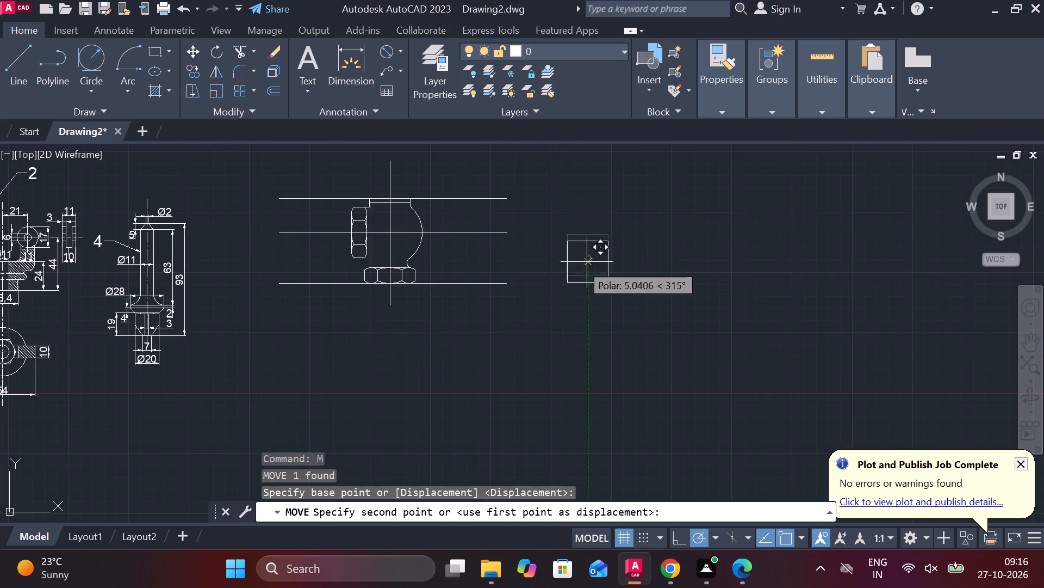
pyautogui.scroll(2, 289, 225)
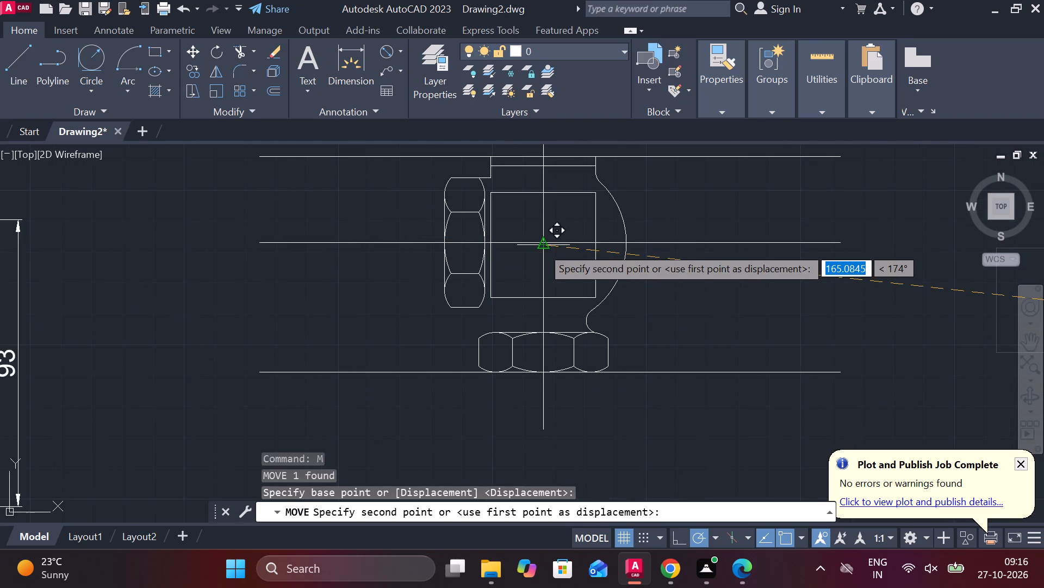
pyautogui.scroll(2, 542, 247)
pyautogui.click(543, 237)
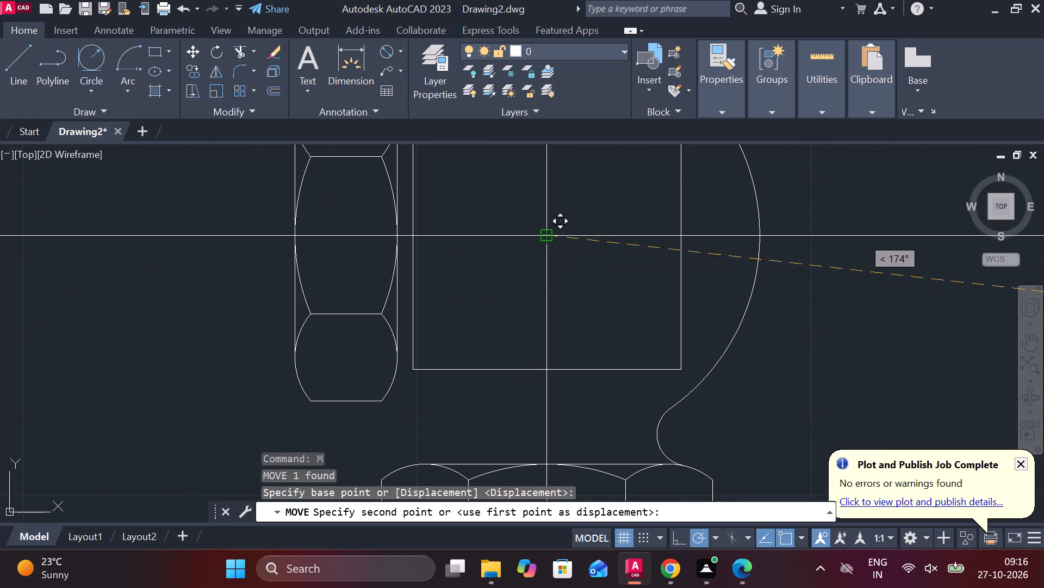
# Erase the short vertical and horizontal lines that form the corner between the side hexagon and the collar rectangle.
pyautogui.scroll(-2, 542, 247)
pyautogui.scroll(1, 521, 229)
pyautogui.moveTo(515, 218); pyautogui.dragTo(524, 295, button='middle')
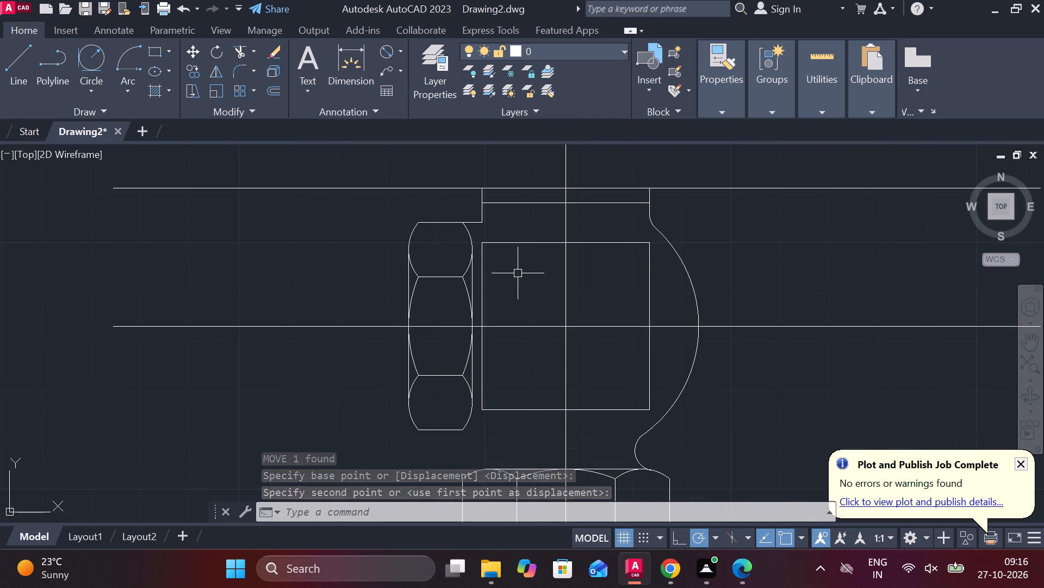
pyautogui.click(483, 213)
pyautogui.click(475, 223)
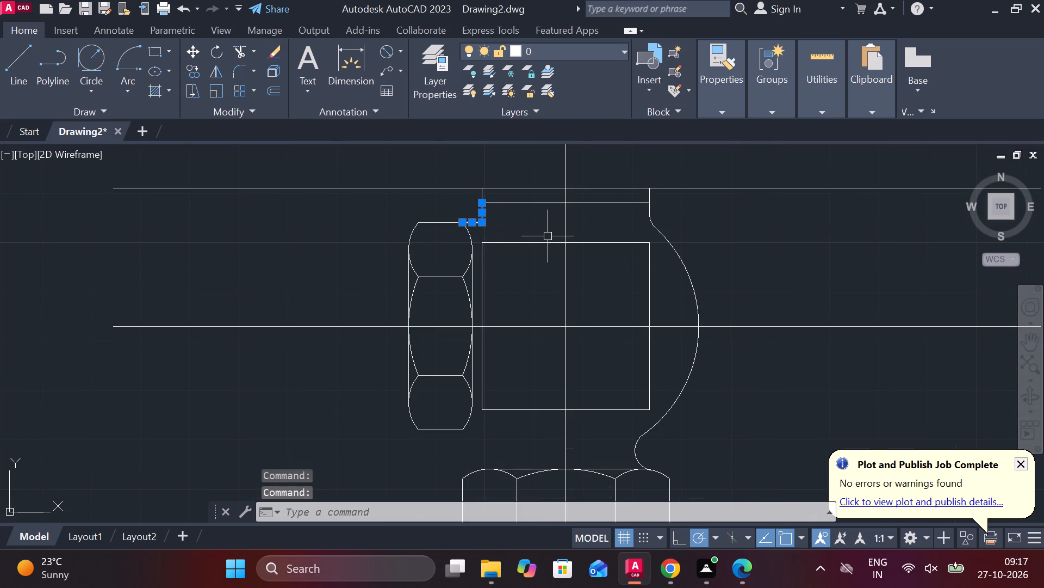
pyautogui.write('E')
pyautogui.press('space')
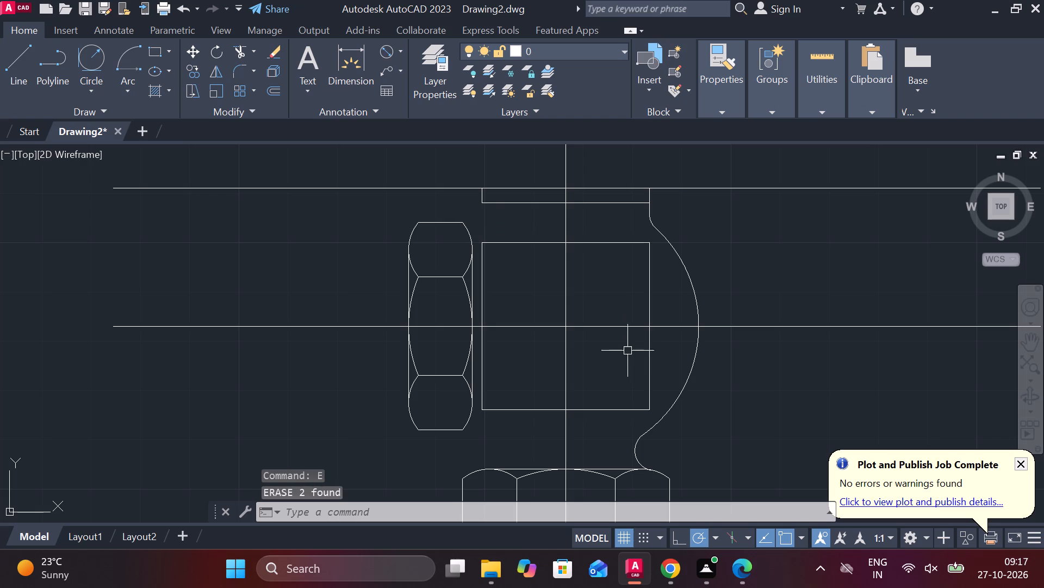
# Draw a circle of radius about 5.66 centred on the side hexagon's upper right corner, passing through the square's upper left corner.
pyautogui.moveTo(519, 425); pyautogui.dragTo(515, 408, button='middle')
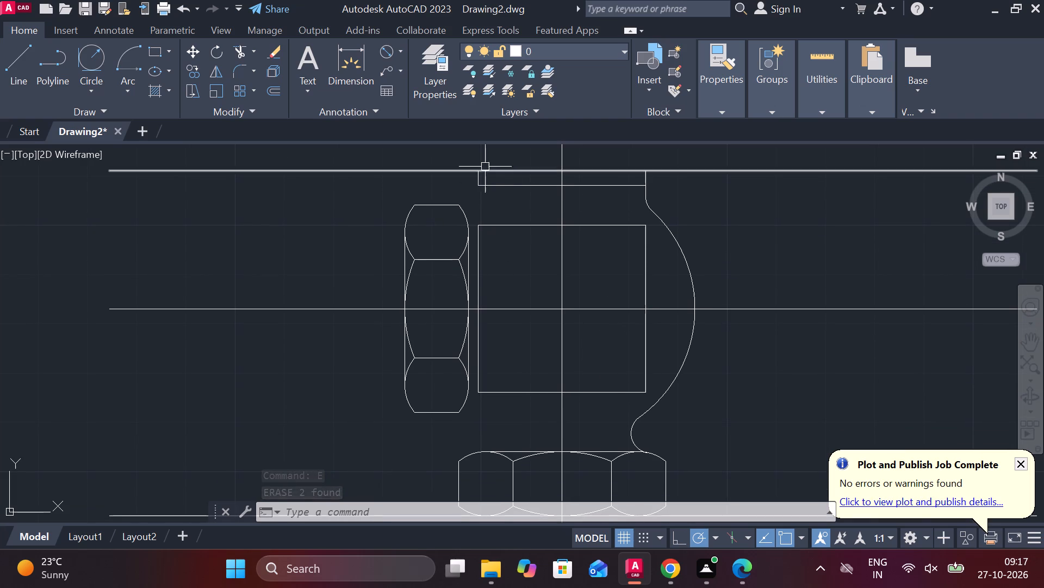
pyautogui.scroll(2, 469, 200)
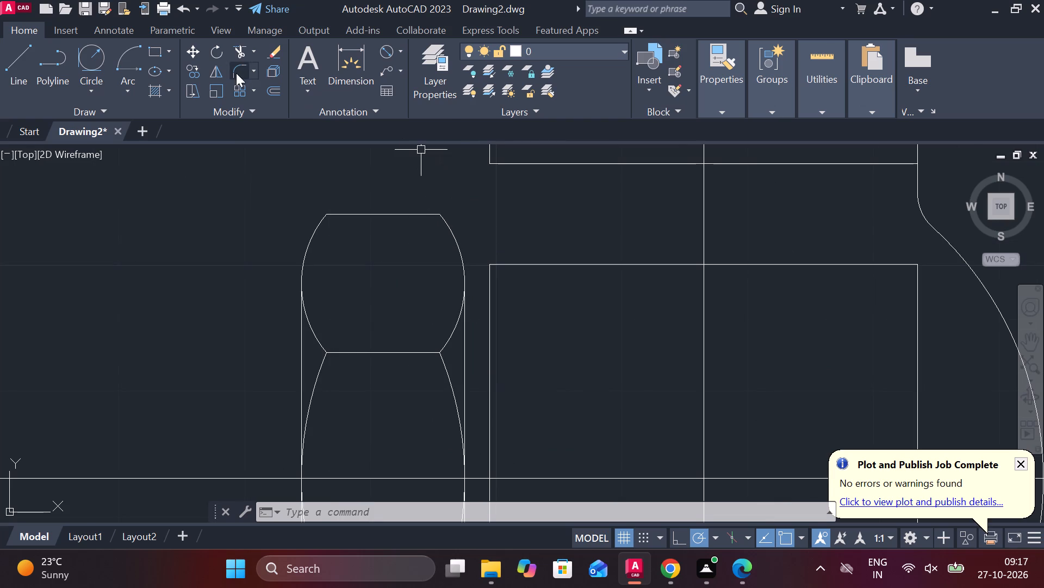
pyautogui.write('C')
pyautogui.press('space')
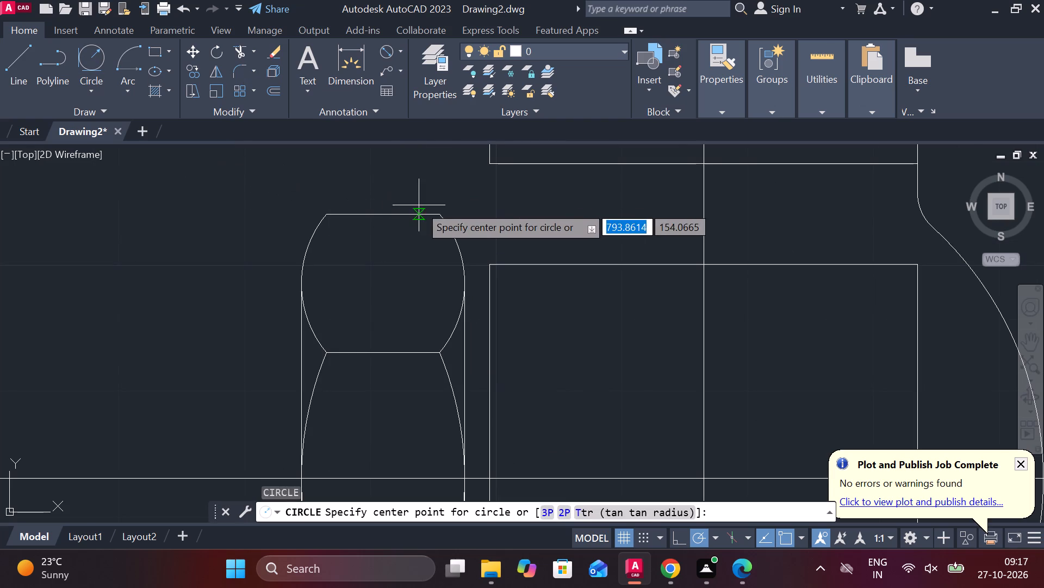
pyautogui.click(442, 213)
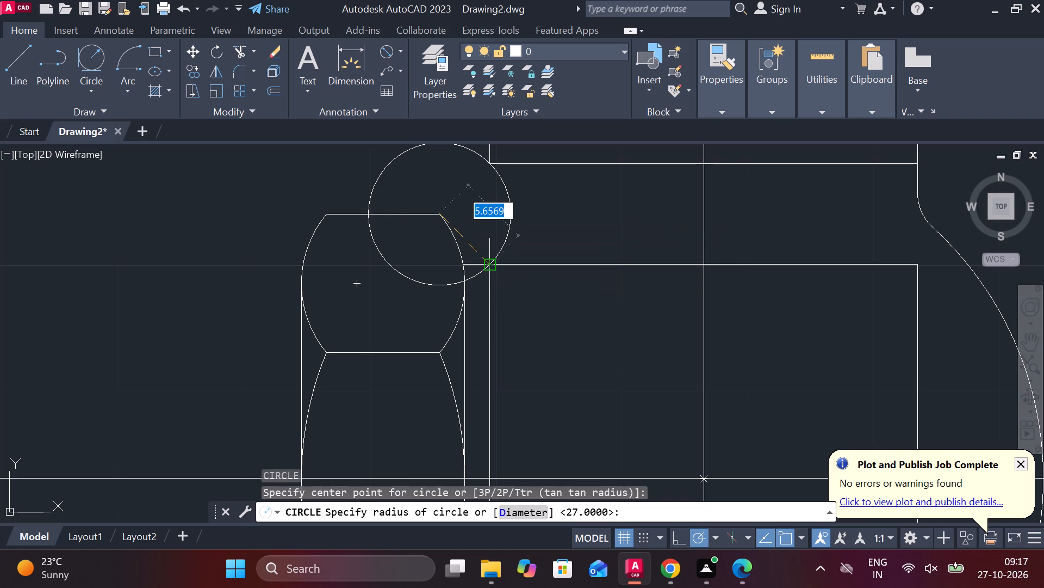
pyautogui.click(487, 267)
pyautogui.press('Escape')
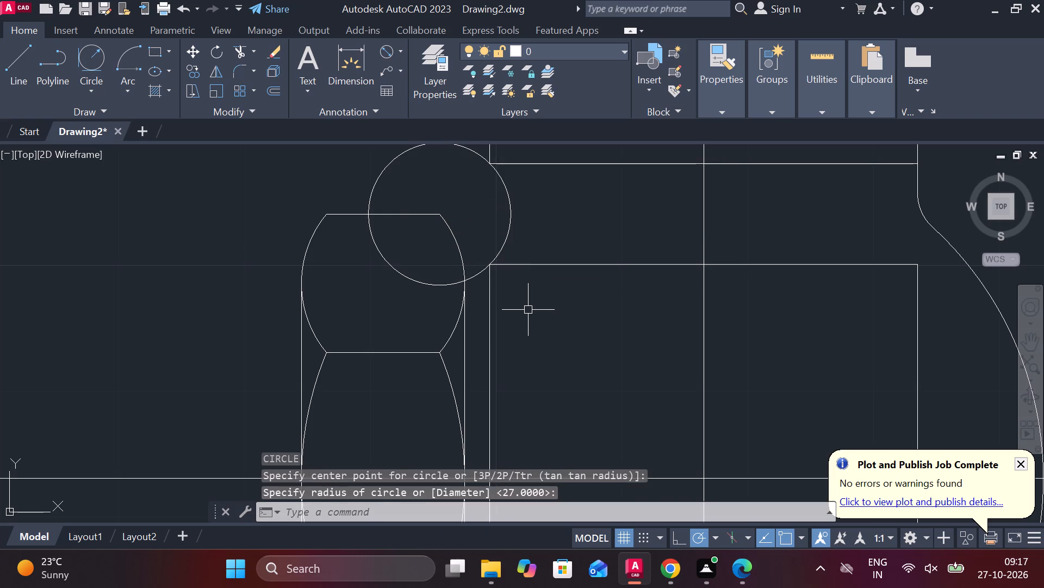
# Trim the circle down to the arc between the collar rectangle's lower left corner and the square's upper left corner.
pyautogui.write('TR')
pyautogui.press('space')
pyautogui.click(445, 281)
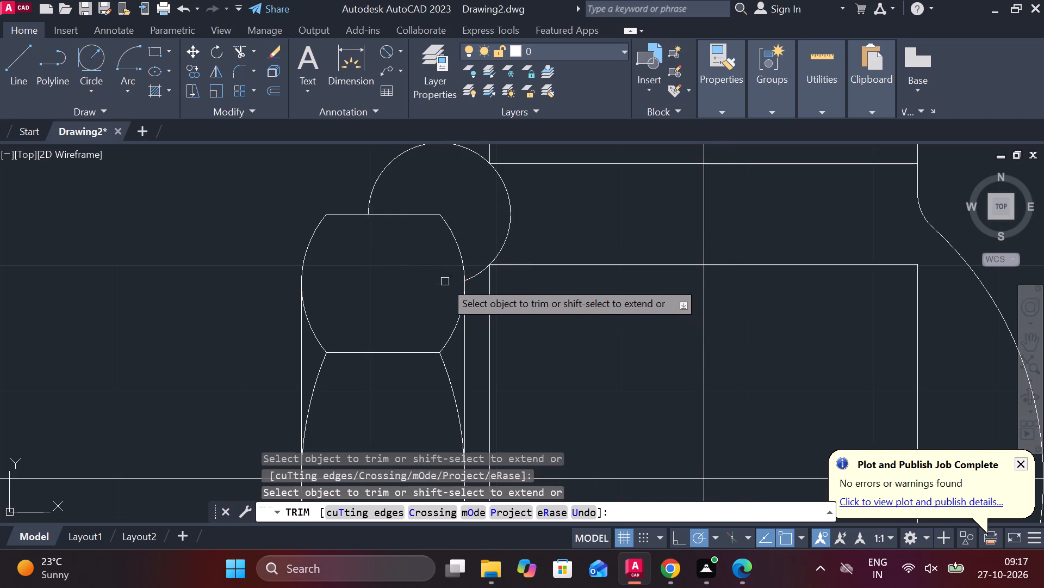
pyautogui.click(473, 279)
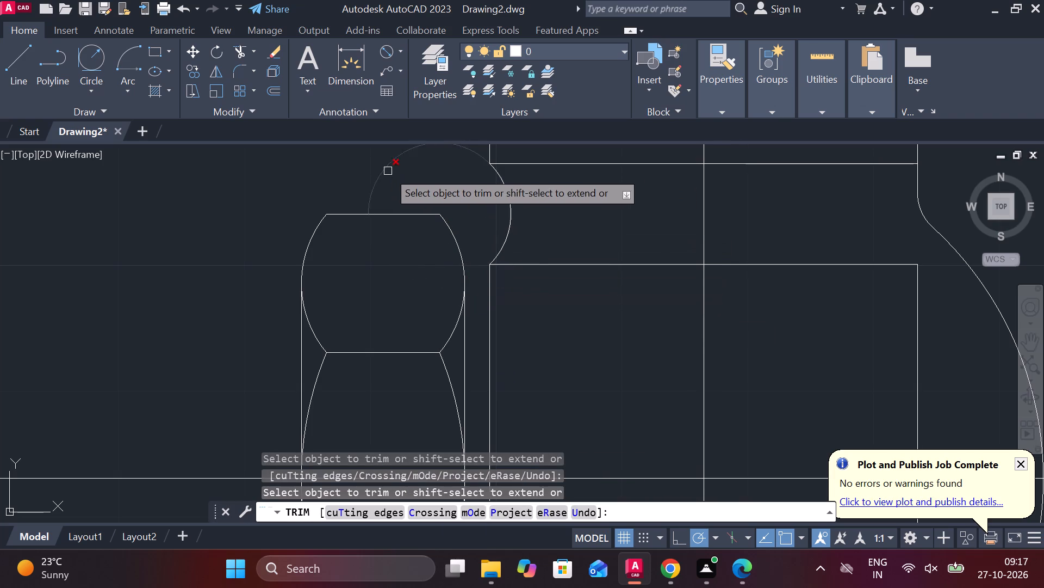
pyautogui.click(388, 171)
pyautogui.press('Escape')
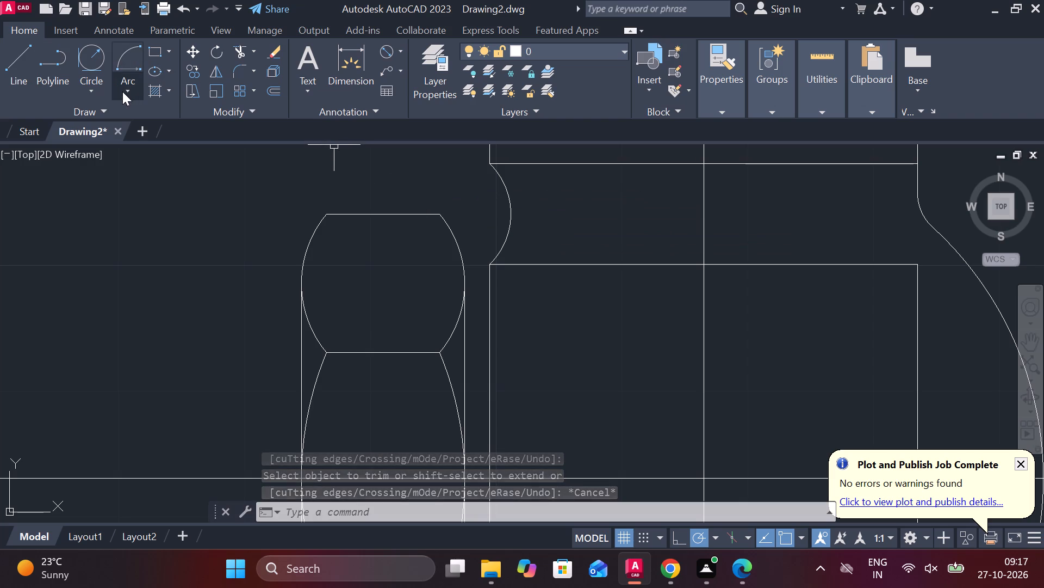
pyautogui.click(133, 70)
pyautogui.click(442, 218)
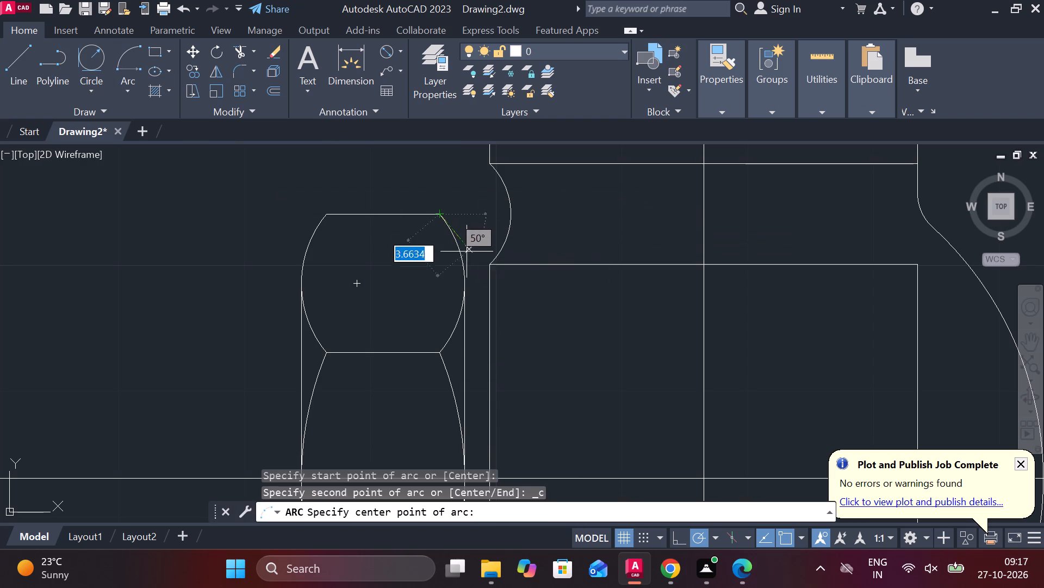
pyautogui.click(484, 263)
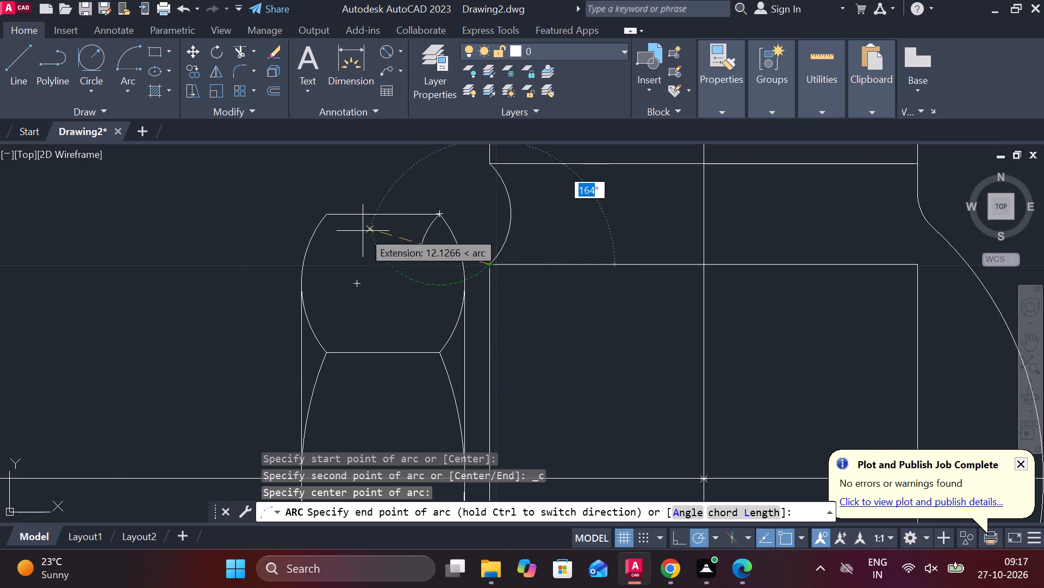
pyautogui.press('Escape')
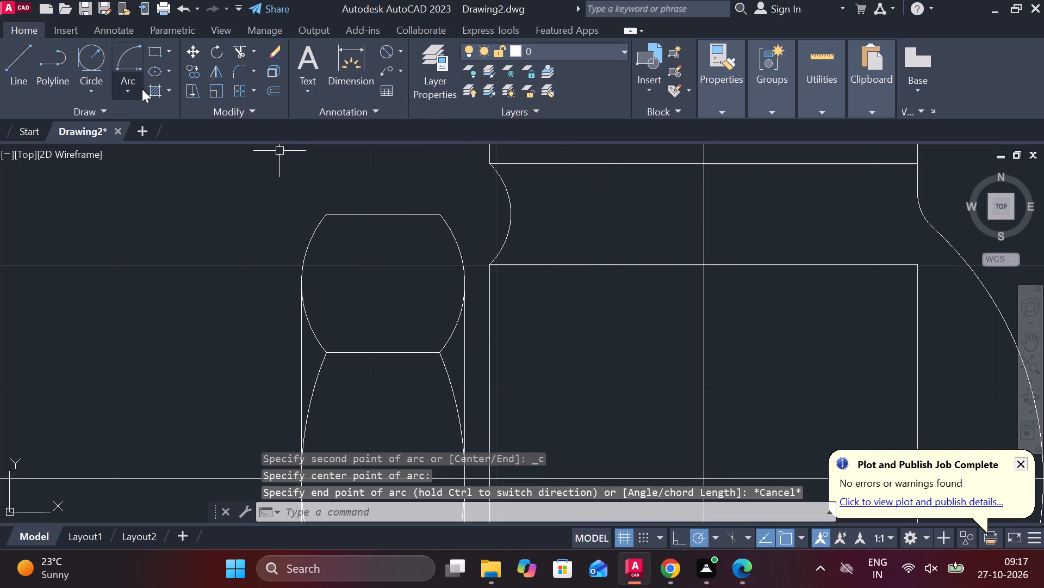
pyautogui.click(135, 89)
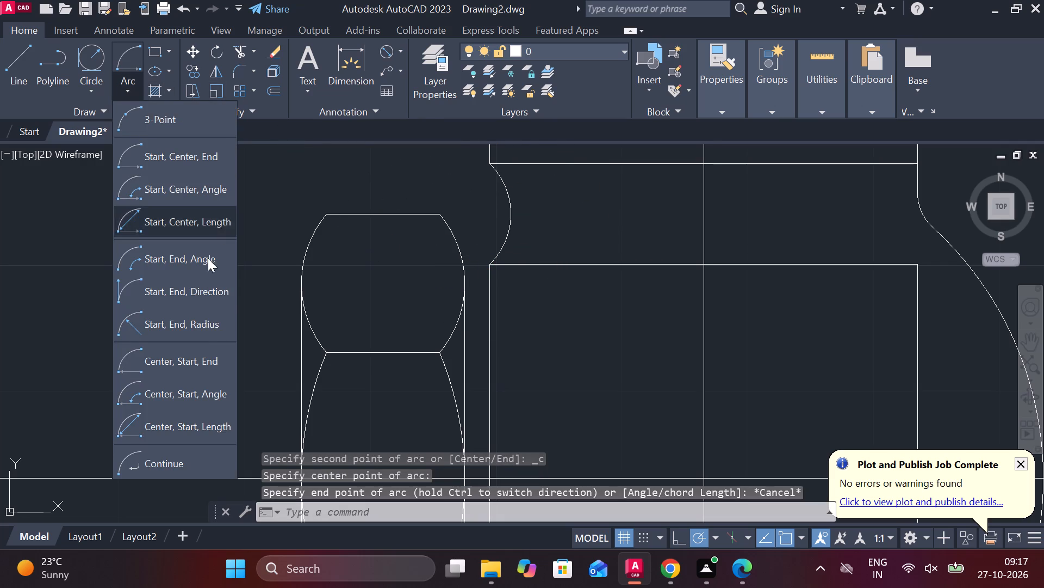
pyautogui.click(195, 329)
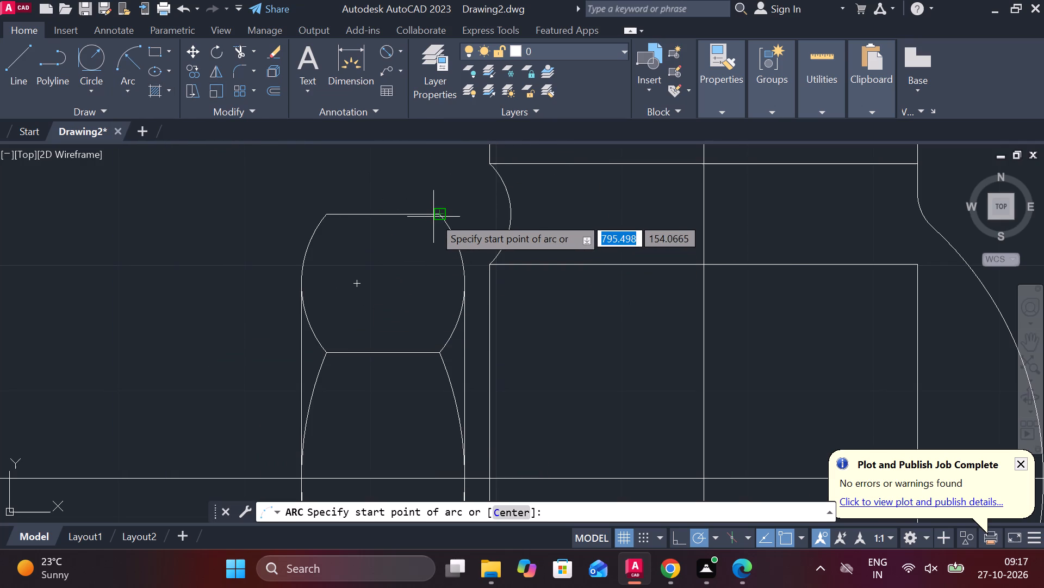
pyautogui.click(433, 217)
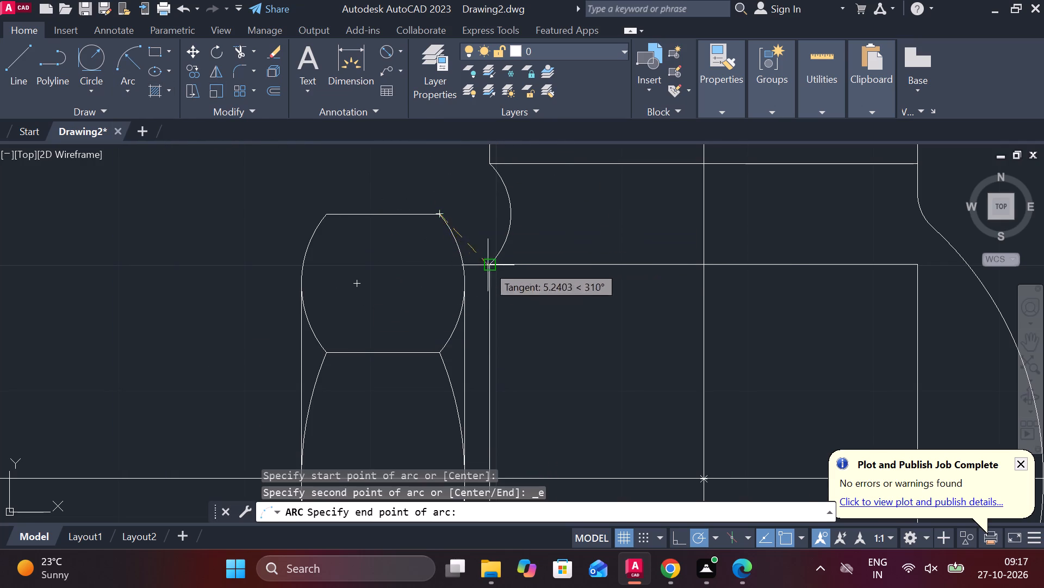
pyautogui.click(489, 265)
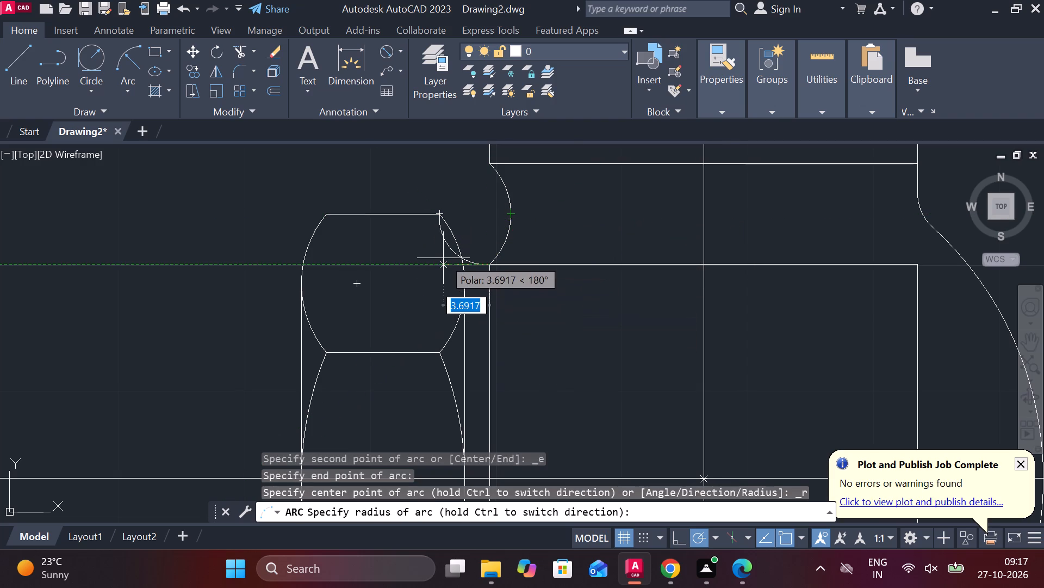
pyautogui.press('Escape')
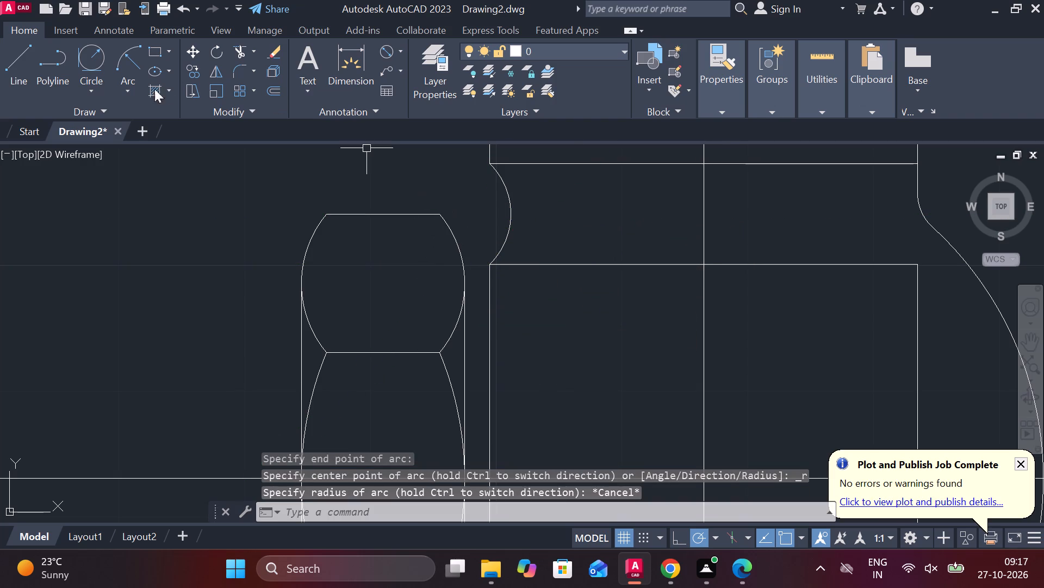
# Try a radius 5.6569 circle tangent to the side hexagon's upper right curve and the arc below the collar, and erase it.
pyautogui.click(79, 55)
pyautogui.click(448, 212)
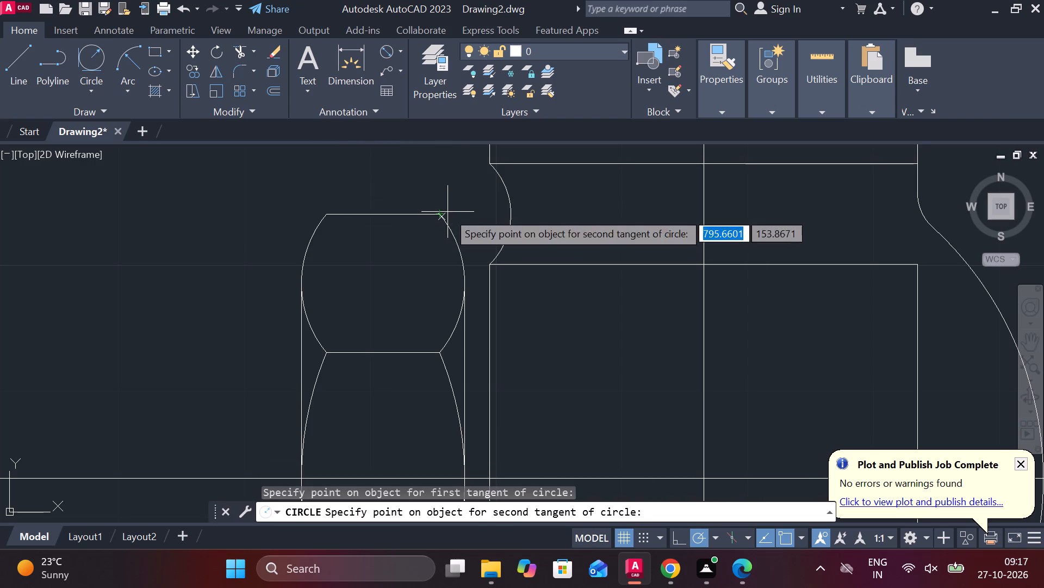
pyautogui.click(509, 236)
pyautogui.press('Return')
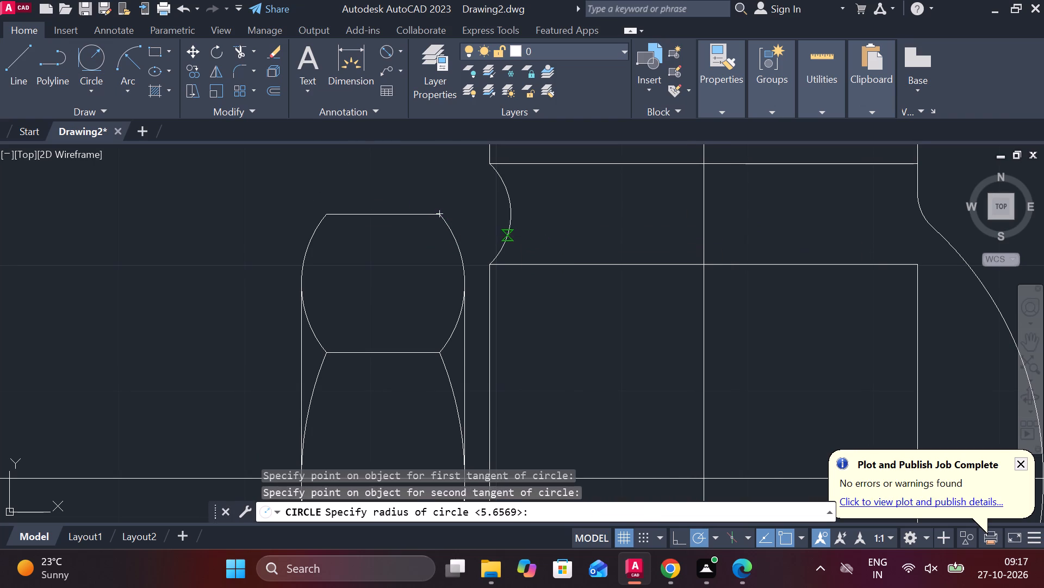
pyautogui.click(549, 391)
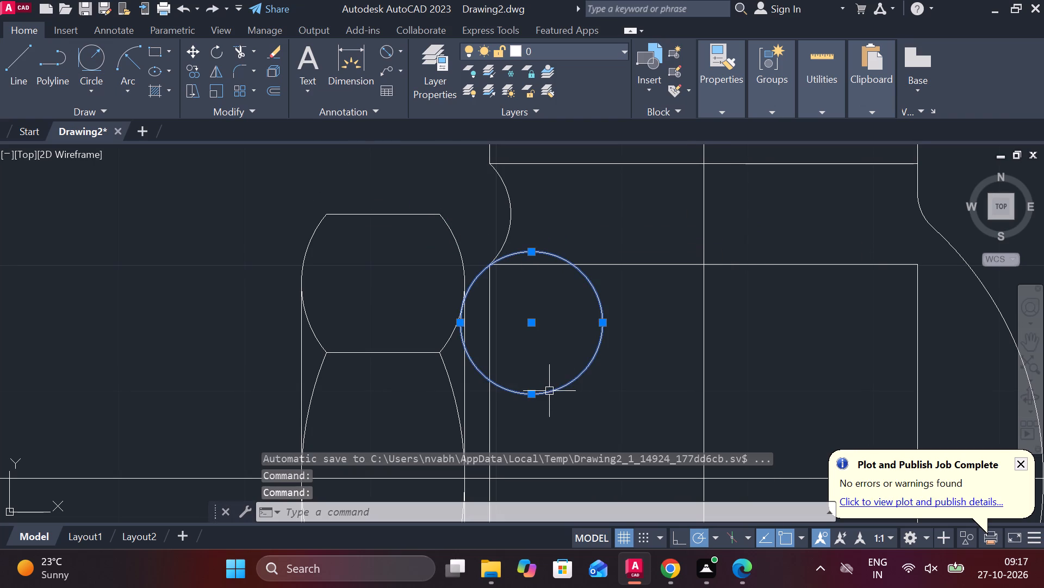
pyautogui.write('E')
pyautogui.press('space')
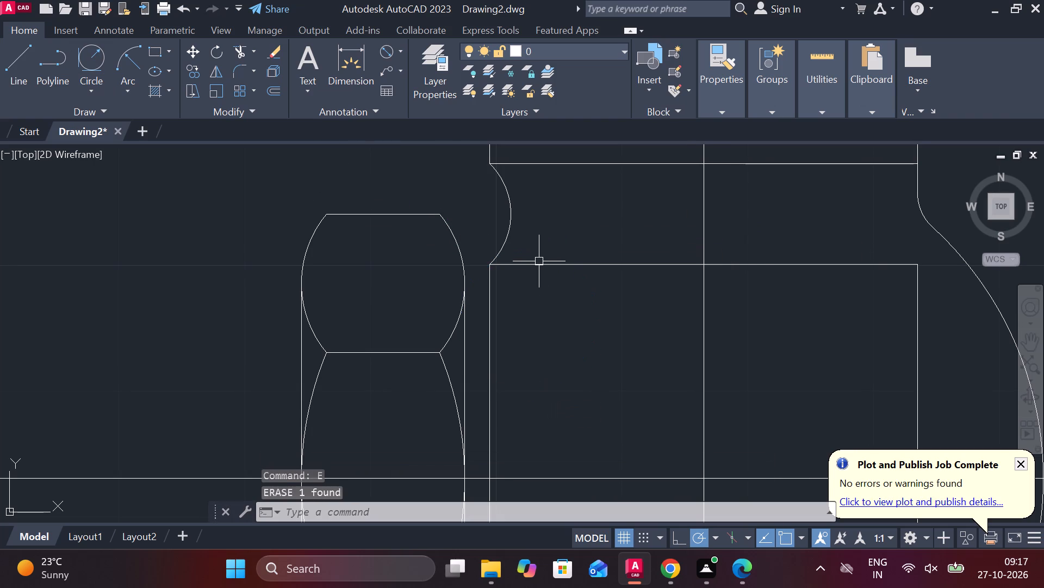
# Trim the top horizontal line's overhangs on both sides of the collar rectangle.
pyautogui.scroll(-1, 537, 230)
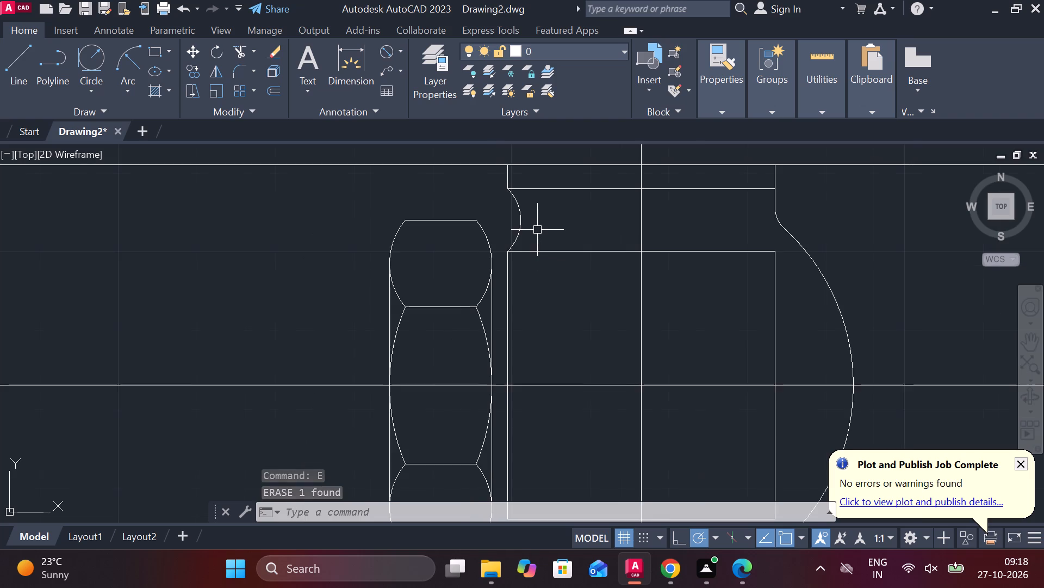
pyautogui.moveTo(537, 230); pyautogui.dragTo(549, 275, button='middle')
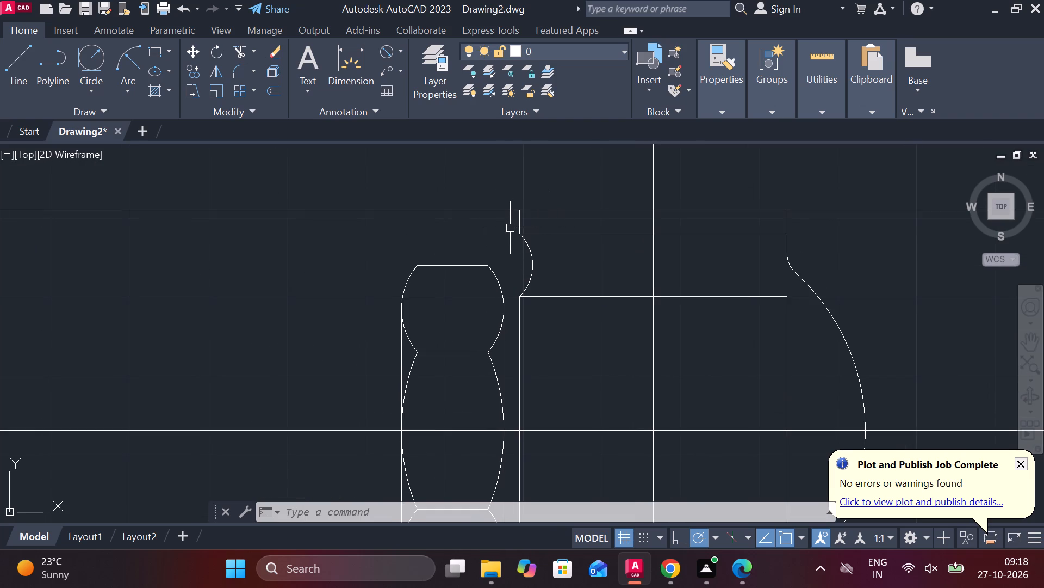
pyautogui.write('TR')
pyautogui.press('space')
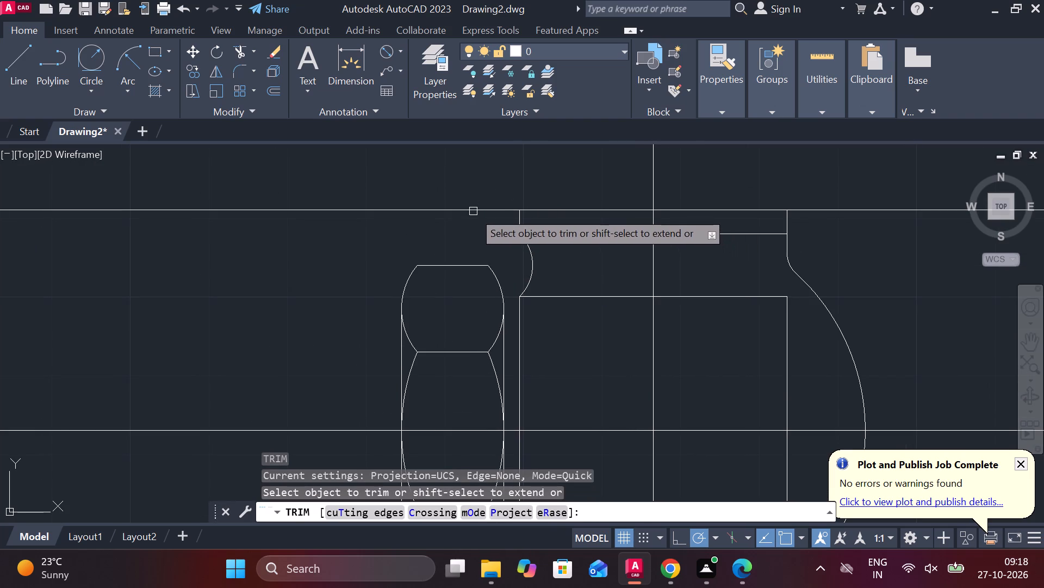
pyautogui.click(473, 211)
pyautogui.click(878, 213)
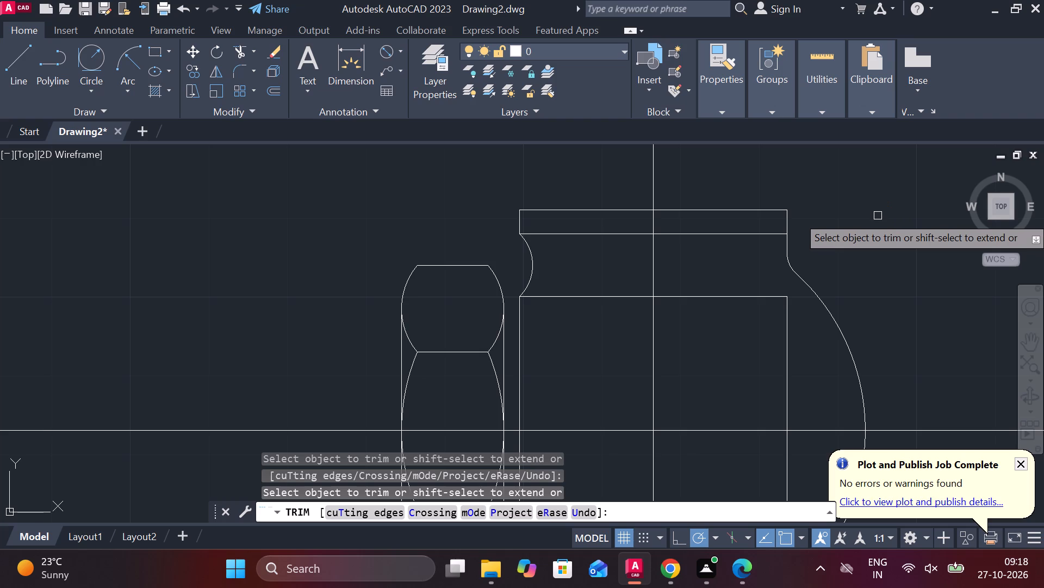
pyautogui.press('Escape')
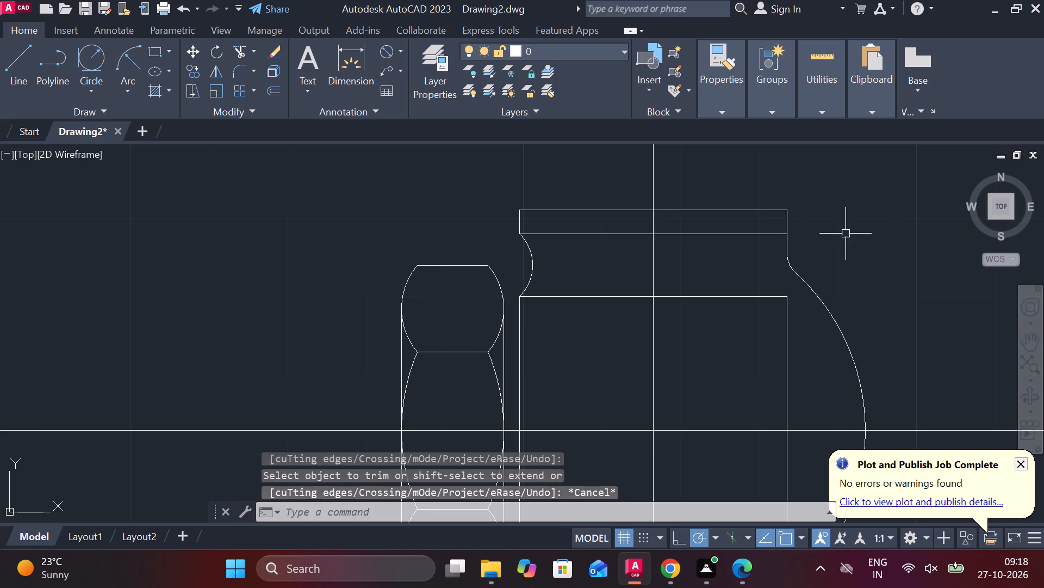
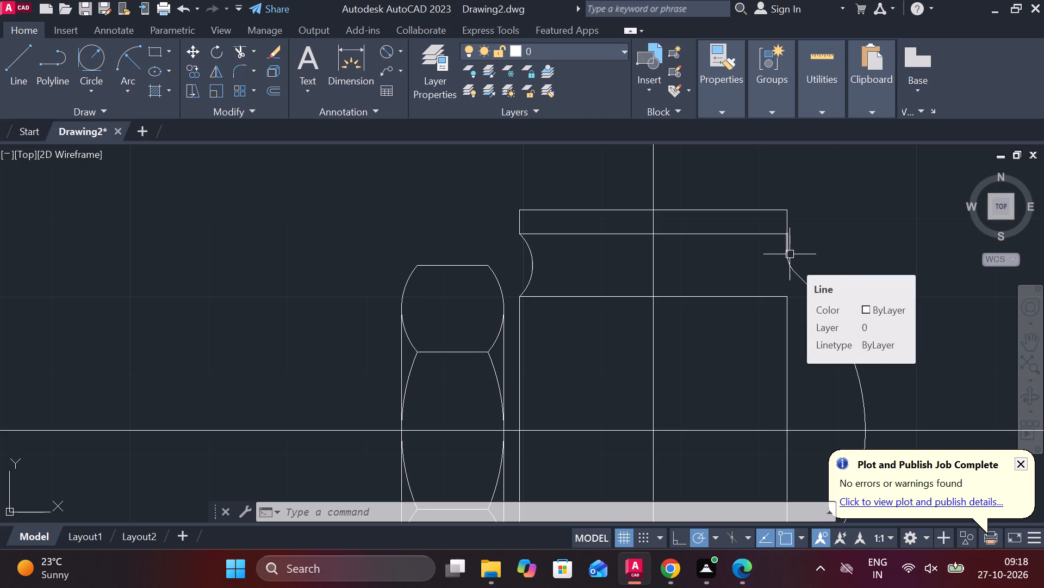
# Move the collar rectangle's lower horizontal line down by 2.
pyautogui.click(700, 212)
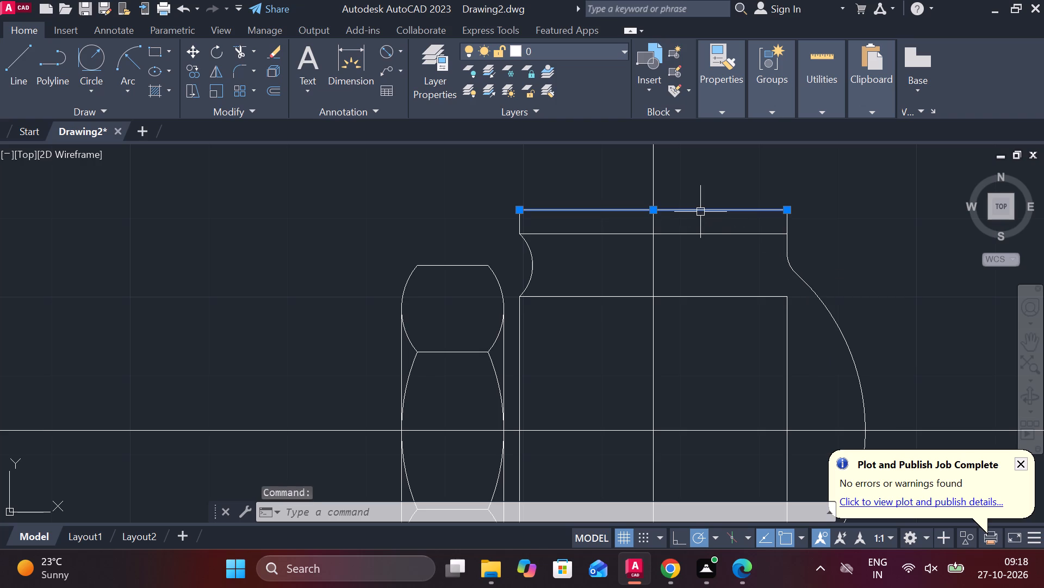
pyautogui.press('Escape')
pyautogui.click(699, 230)
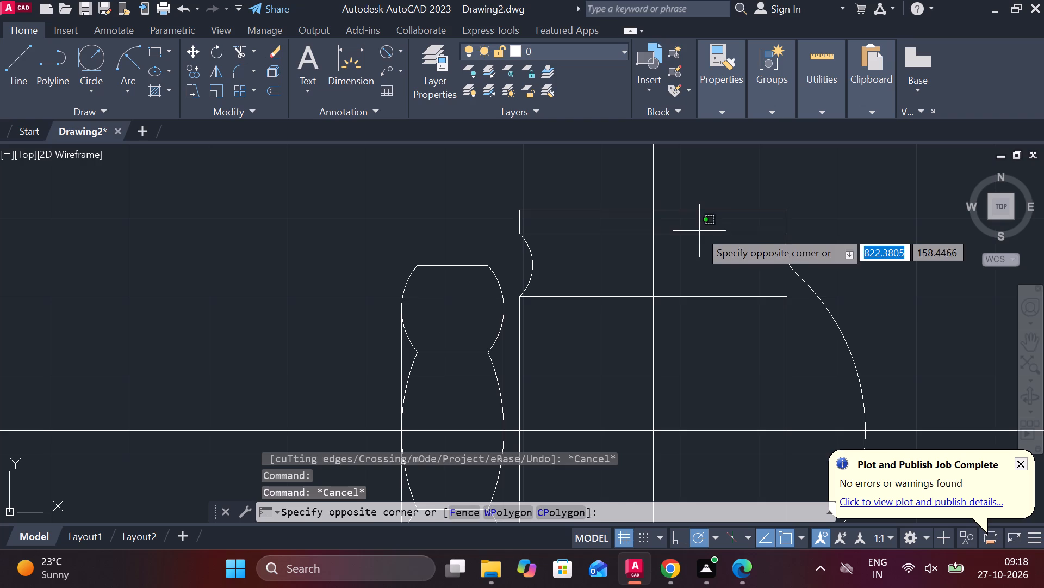
pyautogui.press('Escape')
pyautogui.click(692, 235)
pyautogui.click(652, 231)
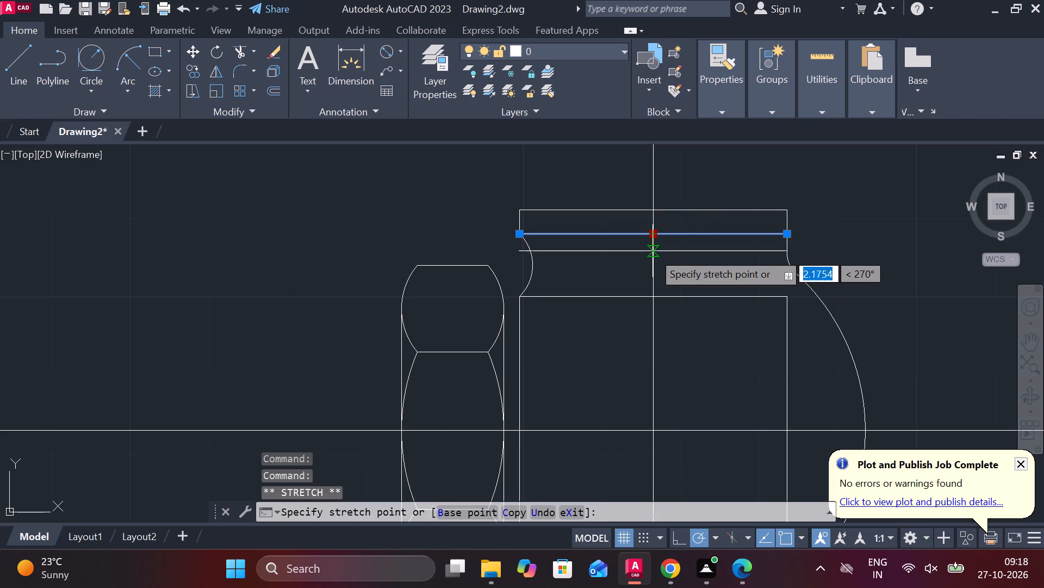
pyautogui.write('2')
pyautogui.press('space')
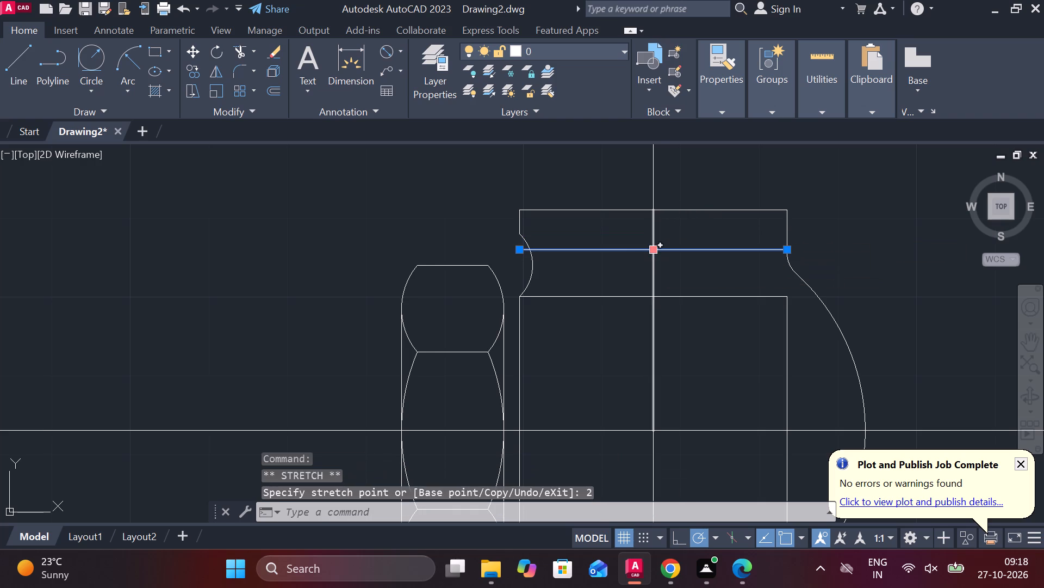
pyautogui.press('Escape')
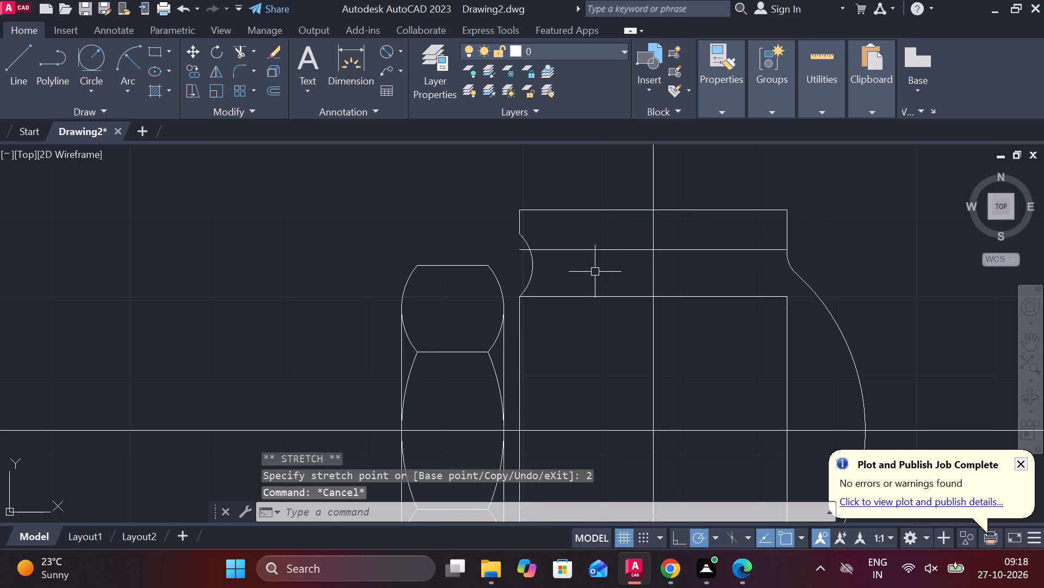
# Trim the arc below the collar at the moved line and erase its remaining piece.
pyautogui.write('TR')
pyautogui.press('space')
pyautogui.click(536, 260)
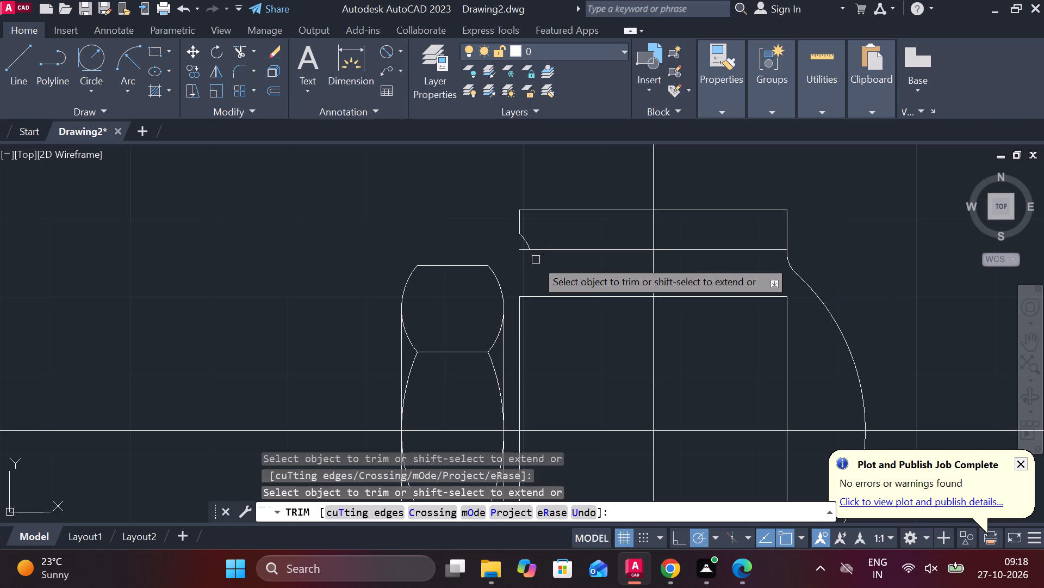
pyautogui.press('Escape')
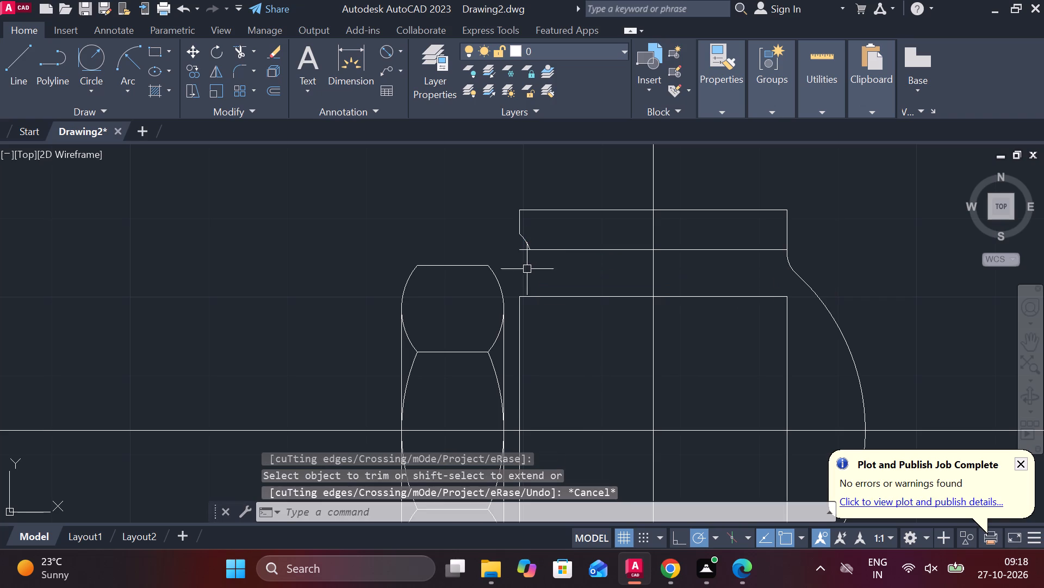
pyautogui.click(527, 244)
pyautogui.write('E')
pyautogui.press('space')
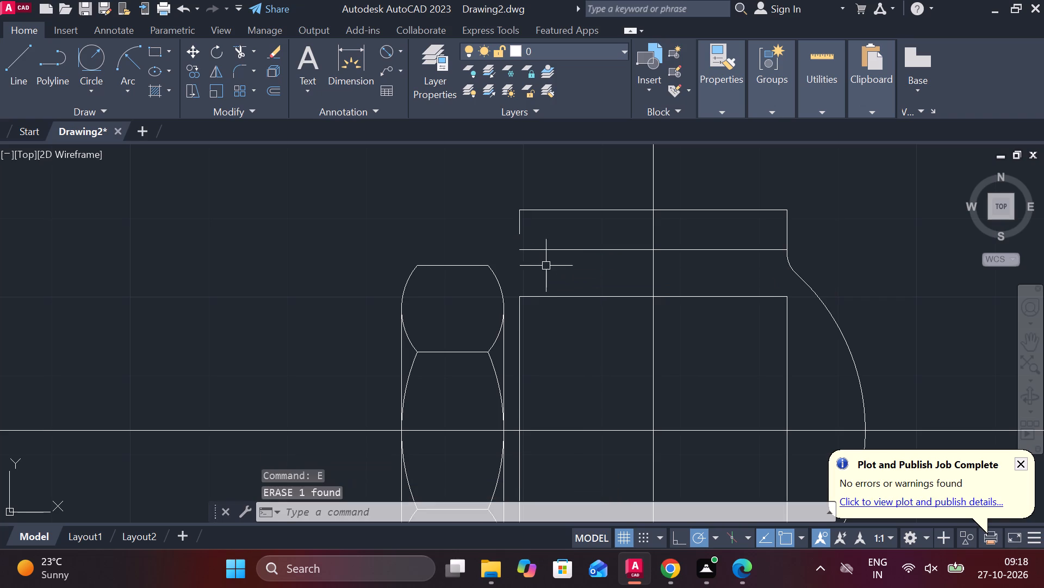
# Extend the collar rectangle's left side down to its lower horizontal line.
pyautogui.write('EX')
pyautogui.press('space')
pyautogui.click(521, 236)
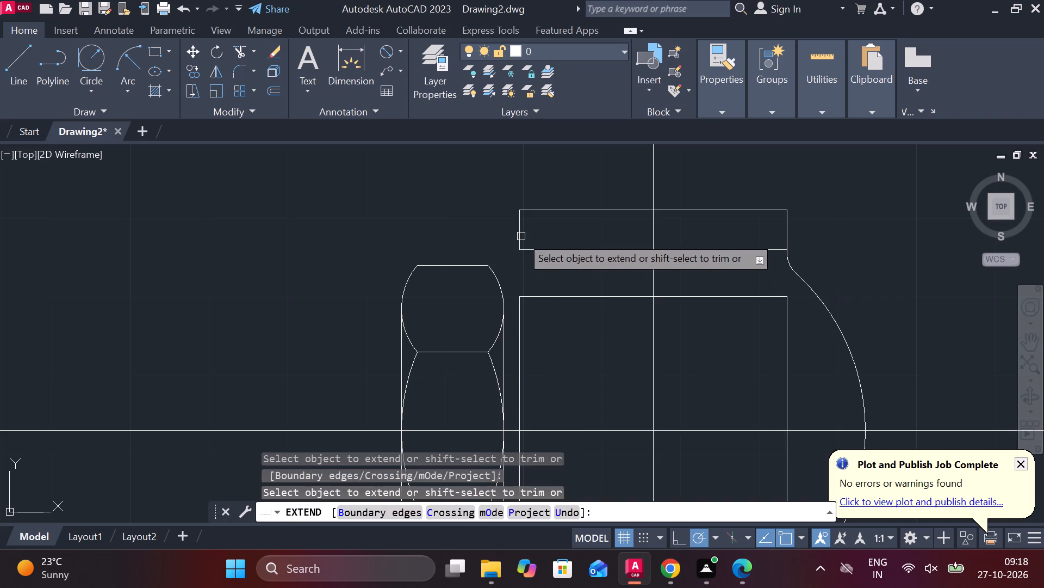
pyautogui.press('Escape')
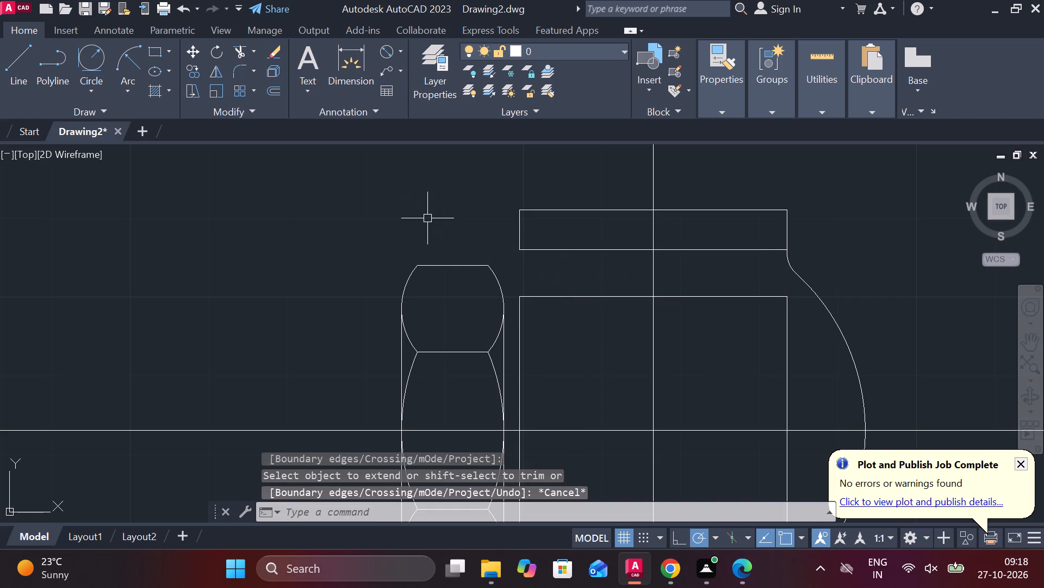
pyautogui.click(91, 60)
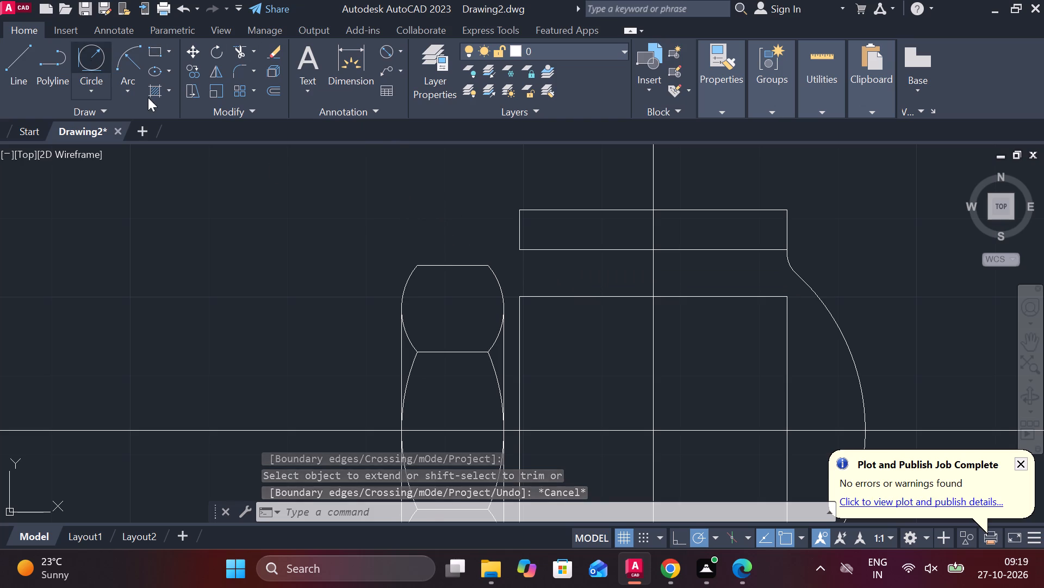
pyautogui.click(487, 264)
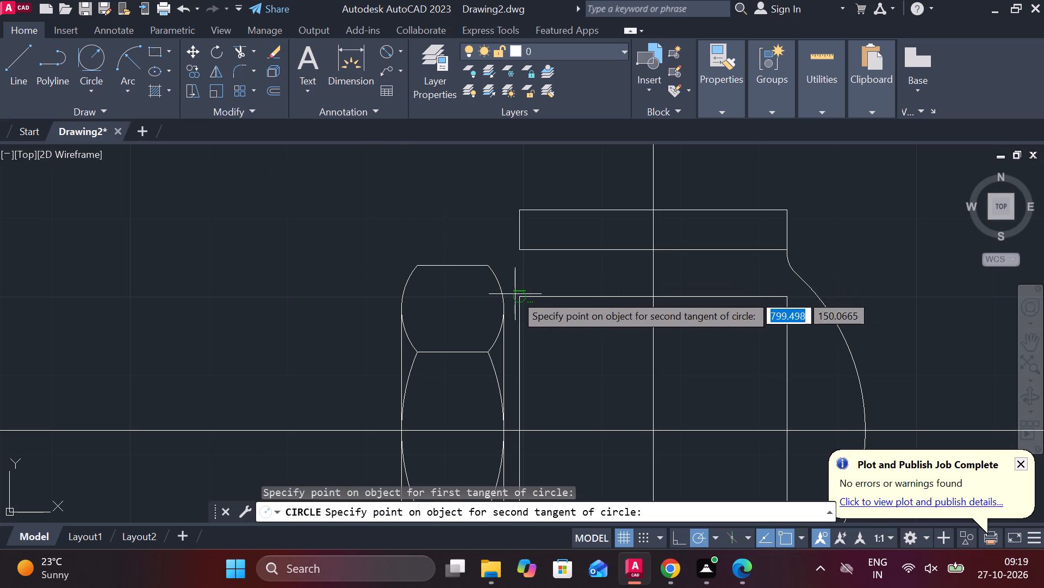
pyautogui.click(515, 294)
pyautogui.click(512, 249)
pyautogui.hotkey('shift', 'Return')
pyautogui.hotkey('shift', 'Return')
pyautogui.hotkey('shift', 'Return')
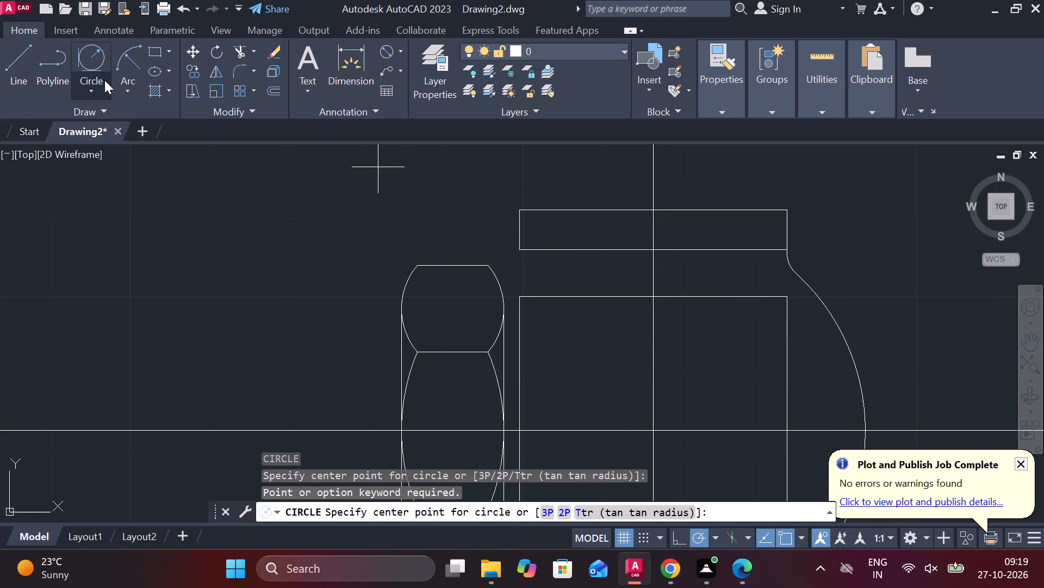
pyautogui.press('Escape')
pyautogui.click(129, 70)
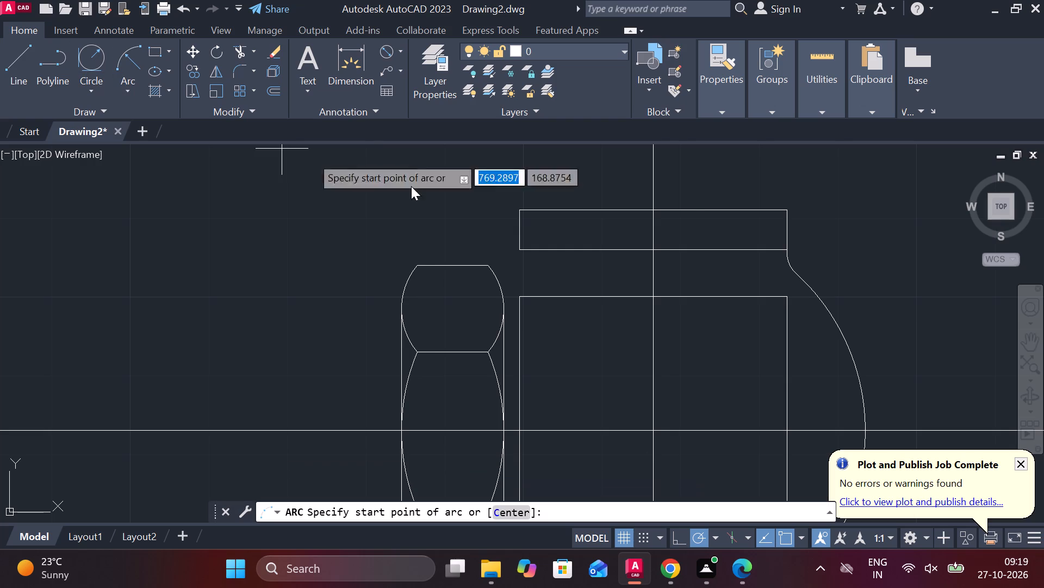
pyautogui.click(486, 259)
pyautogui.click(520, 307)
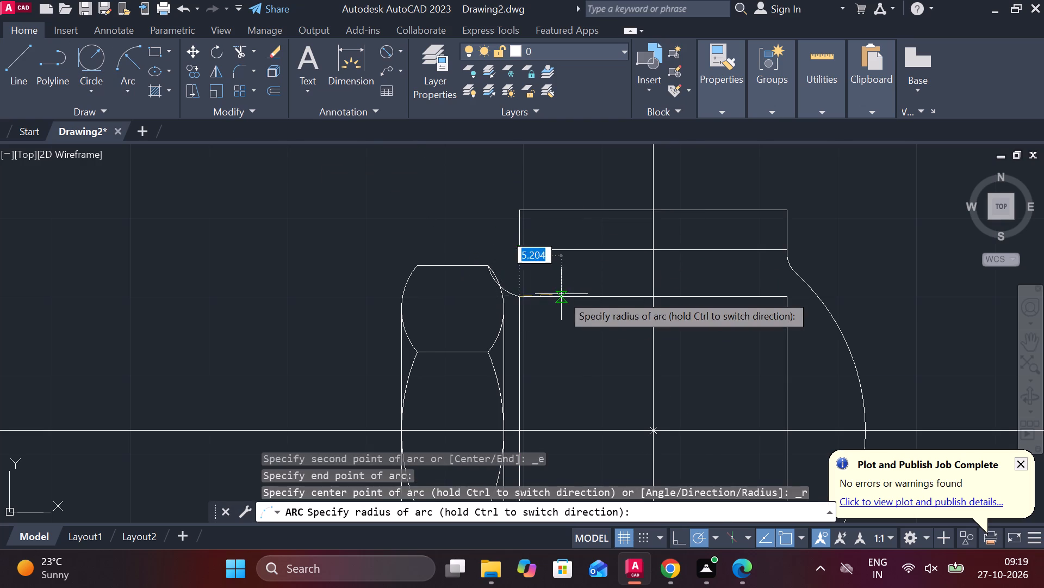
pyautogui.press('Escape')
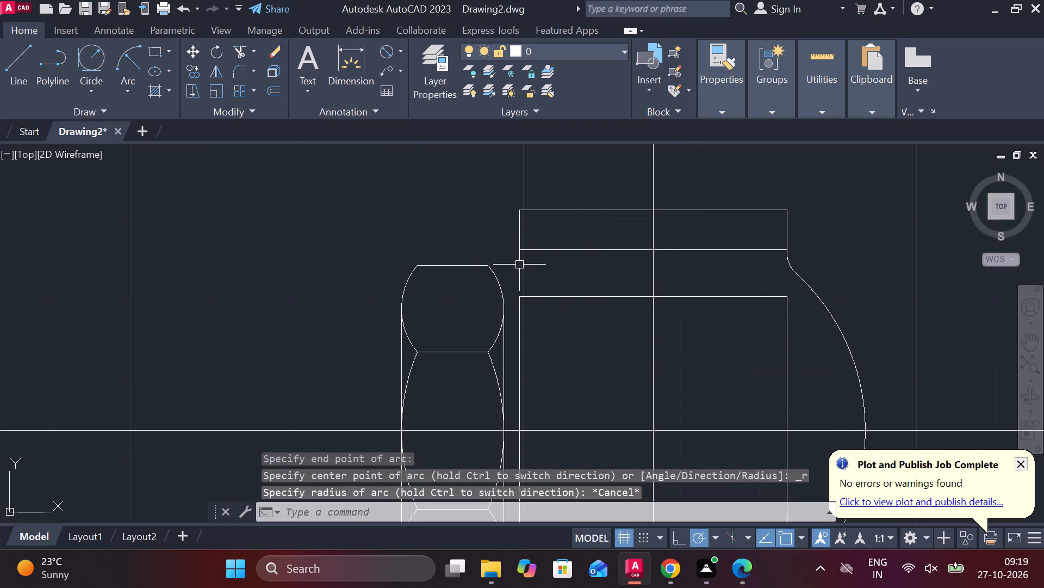
# Draw a three-point arc from the collar's lower left corner through the square's upper left corner to the side hexagon's upper right curve.
pyautogui.press('space')
pyautogui.click(520, 248)
pyautogui.click(514, 295)
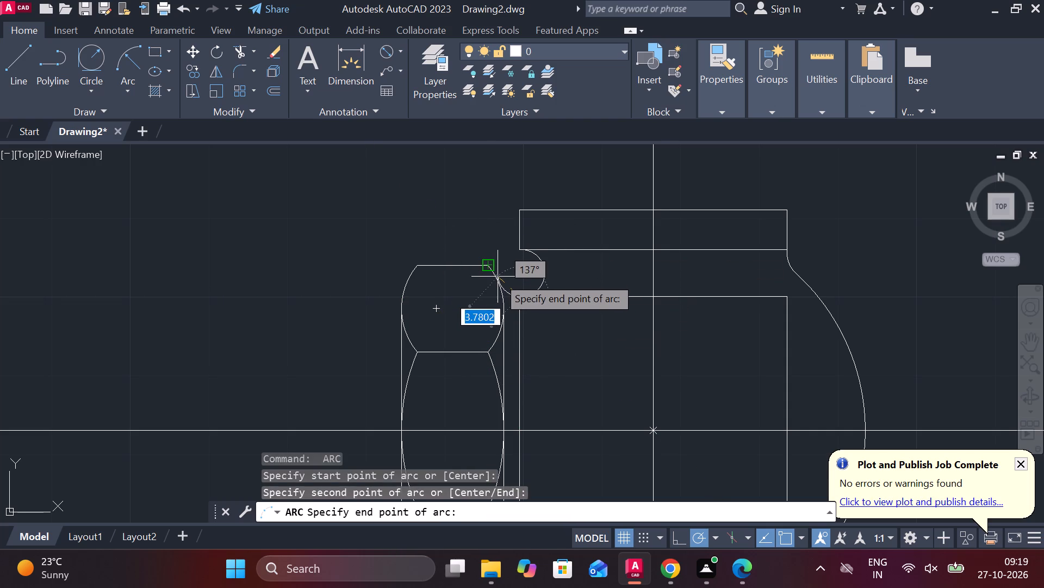
pyautogui.scroll(2, 498, 277)
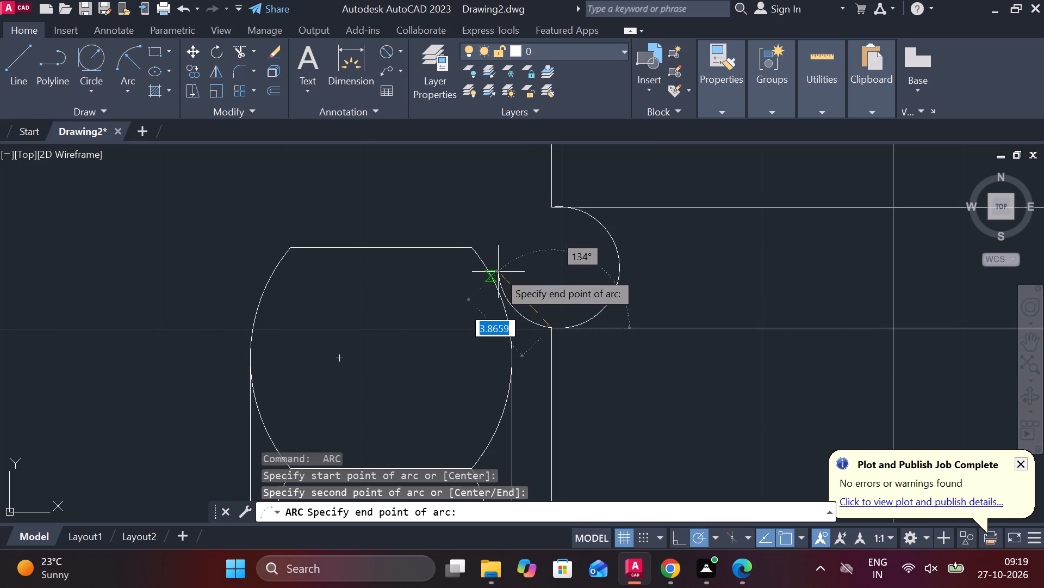
pyautogui.click(494, 271)
pyautogui.press('Escape')
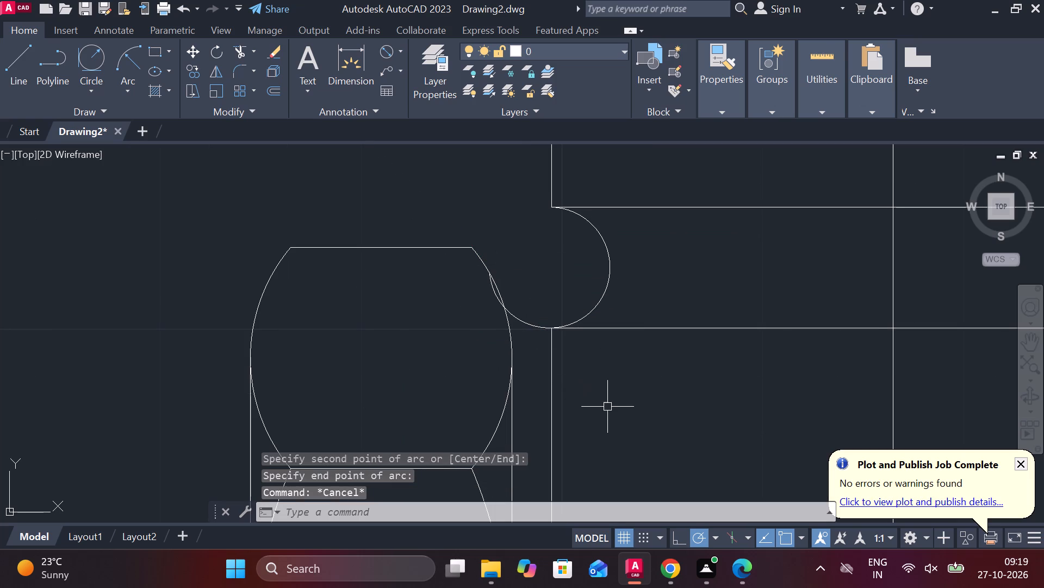
# Trim the arc's overhang inside the side hexagon and the upper half of the square's left side.
pyautogui.write('TR')
pyautogui.press('space')
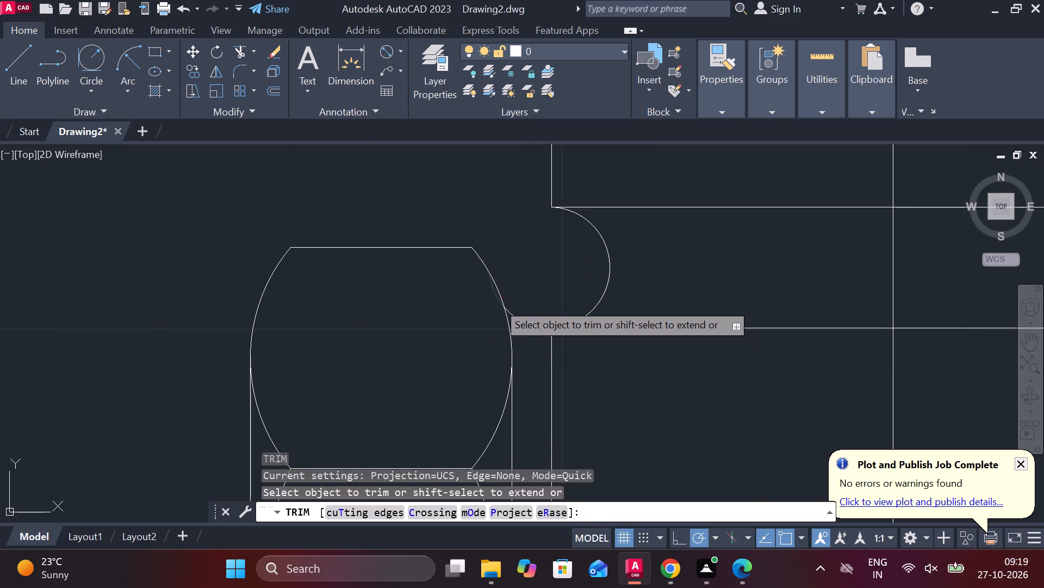
pyautogui.click(498, 303)
pyautogui.scroll(-3, 625, 375)
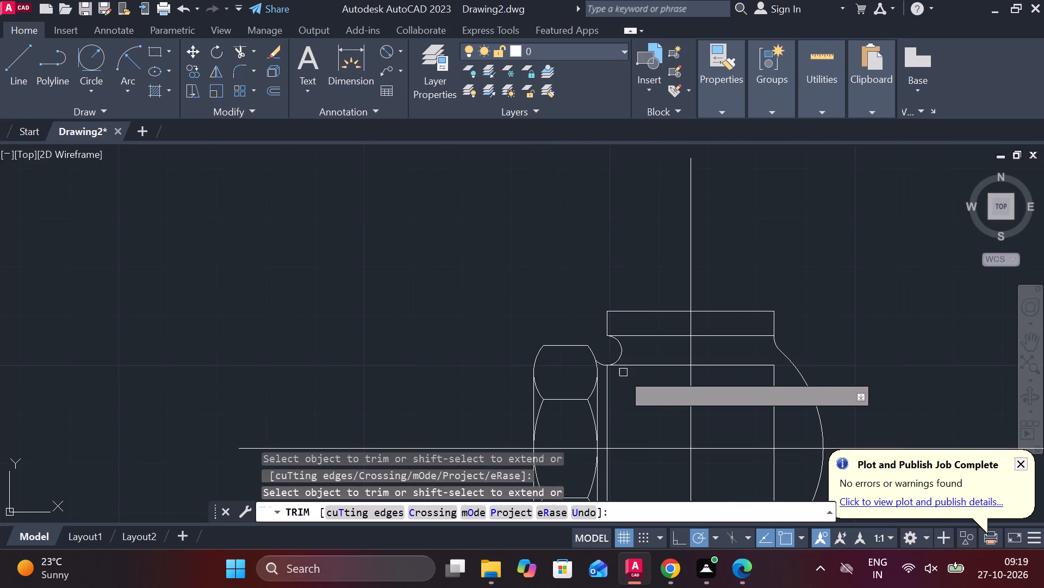
pyautogui.click(609, 380)
pyautogui.moveTo(616, 389); pyautogui.dragTo(523, 260, button='middle')
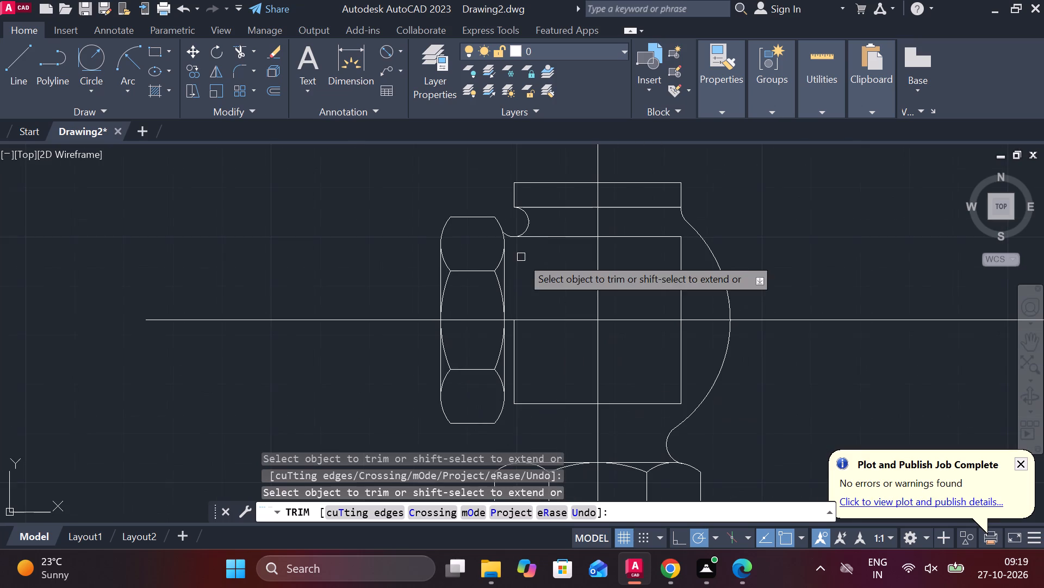
pyautogui.press('Escape')
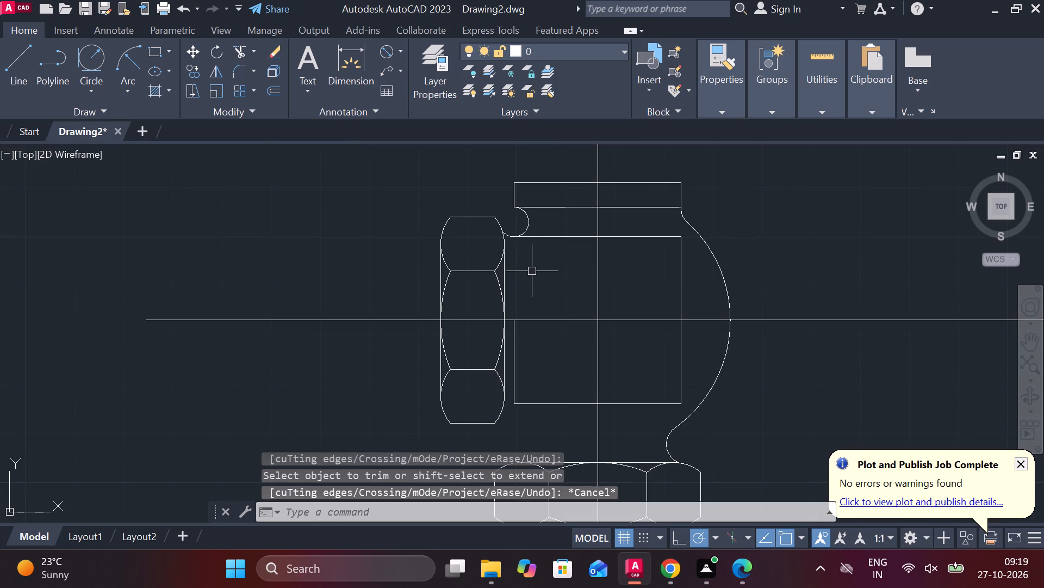
# Mirror the new arc about the horizontal centre line, keeping the original.
pyautogui.moveTo(532, 273); pyautogui.dragTo(525, 235, button='middle')
pyautogui.click(519, 192)
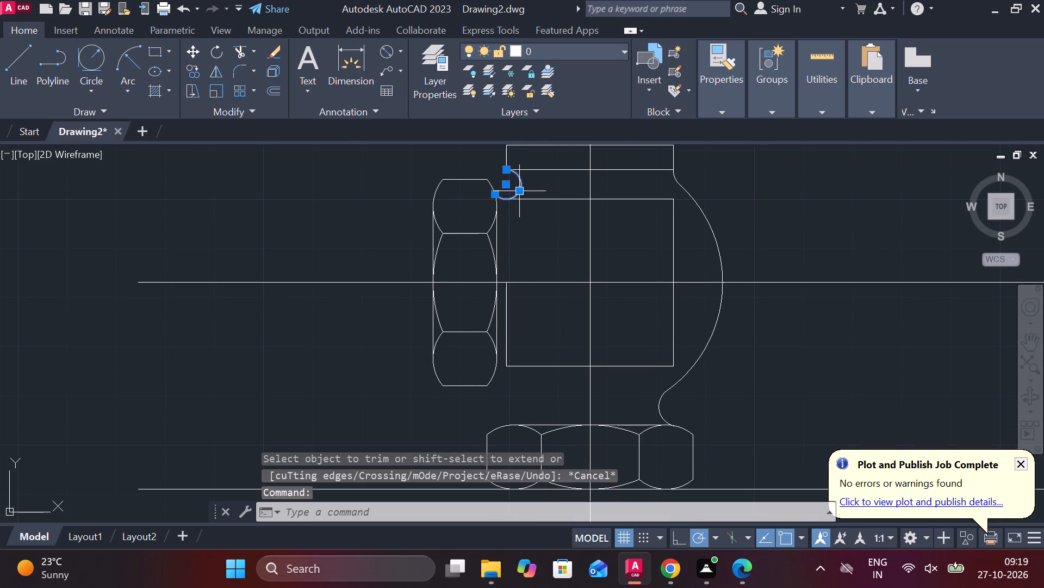
pyautogui.write('MI')
pyautogui.press('Return')
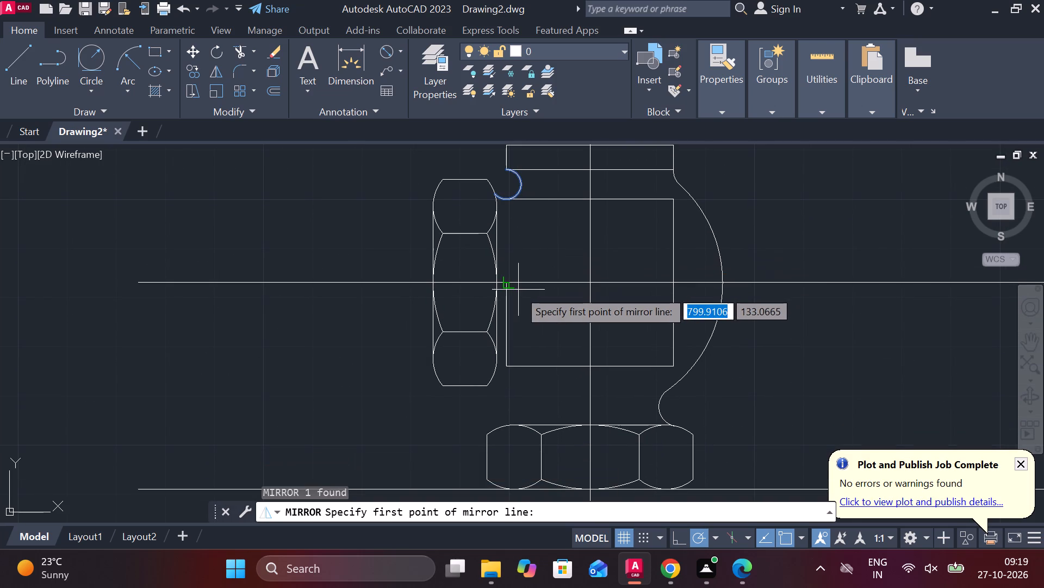
pyautogui.click(506, 279)
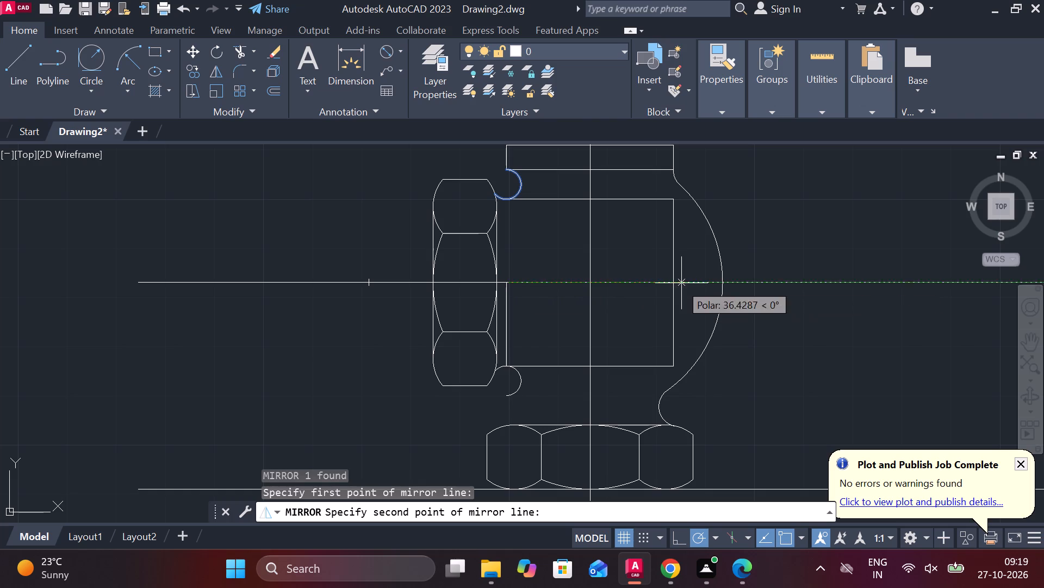
pyautogui.click(680, 283)
pyautogui.moveTo(702, 342); pyautogui.dragTo(680, 283)
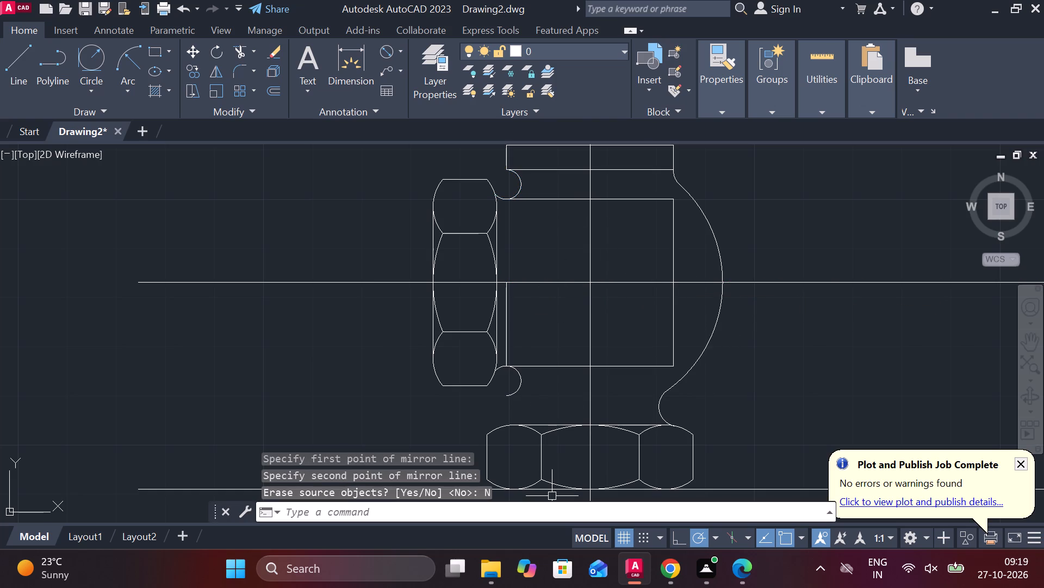
pyautogui.press('Escape')
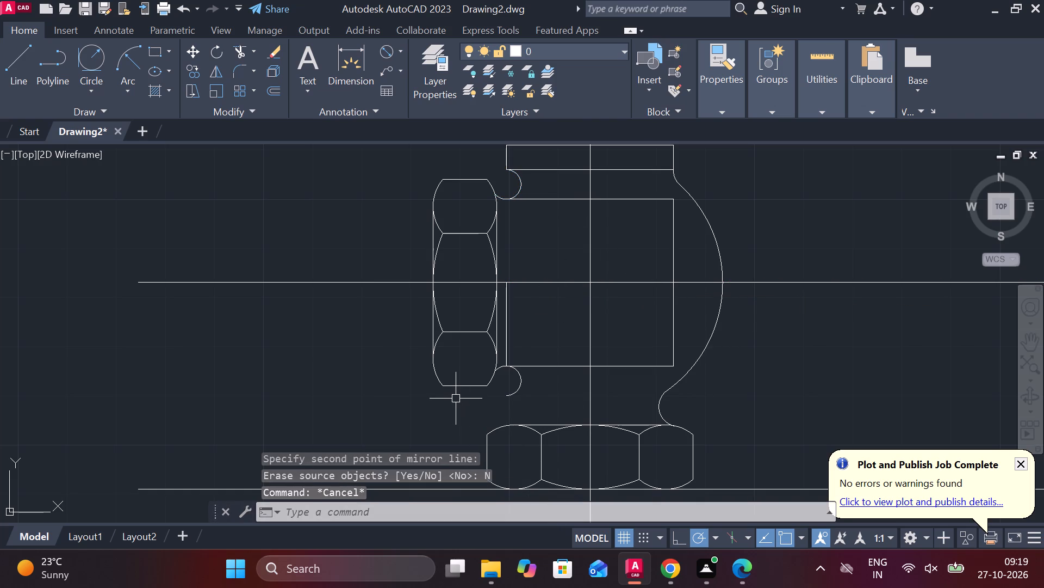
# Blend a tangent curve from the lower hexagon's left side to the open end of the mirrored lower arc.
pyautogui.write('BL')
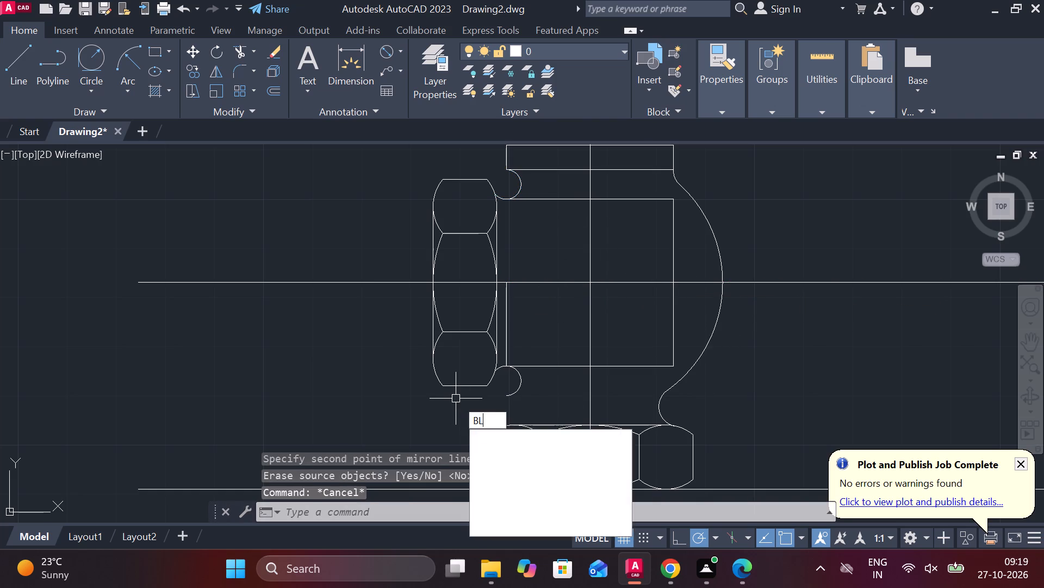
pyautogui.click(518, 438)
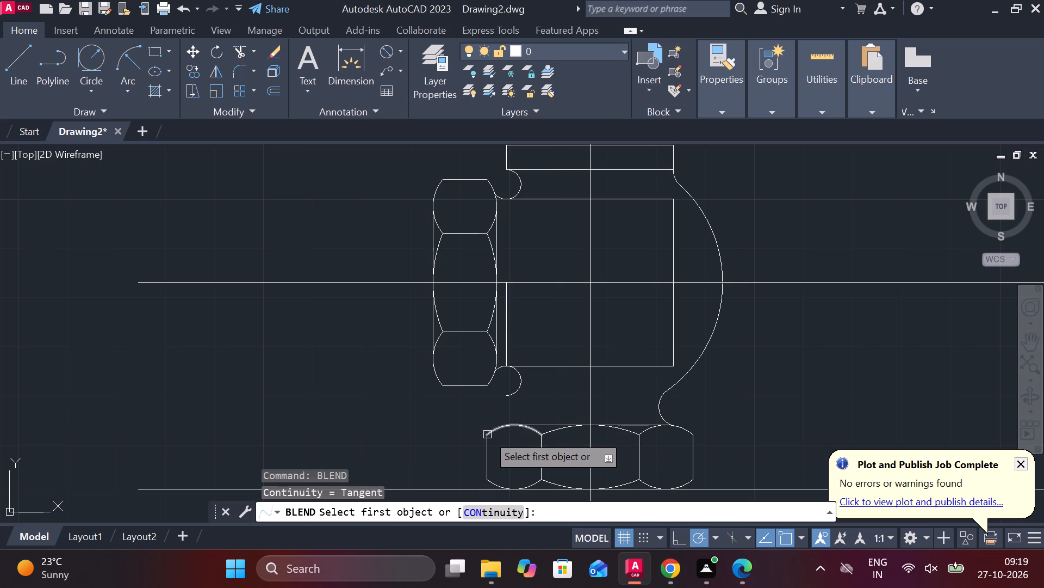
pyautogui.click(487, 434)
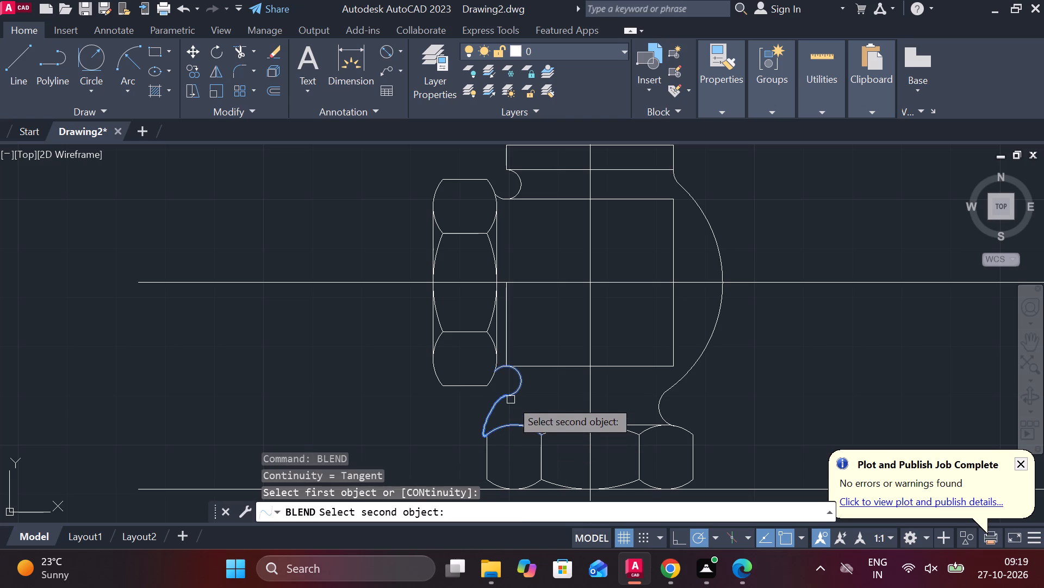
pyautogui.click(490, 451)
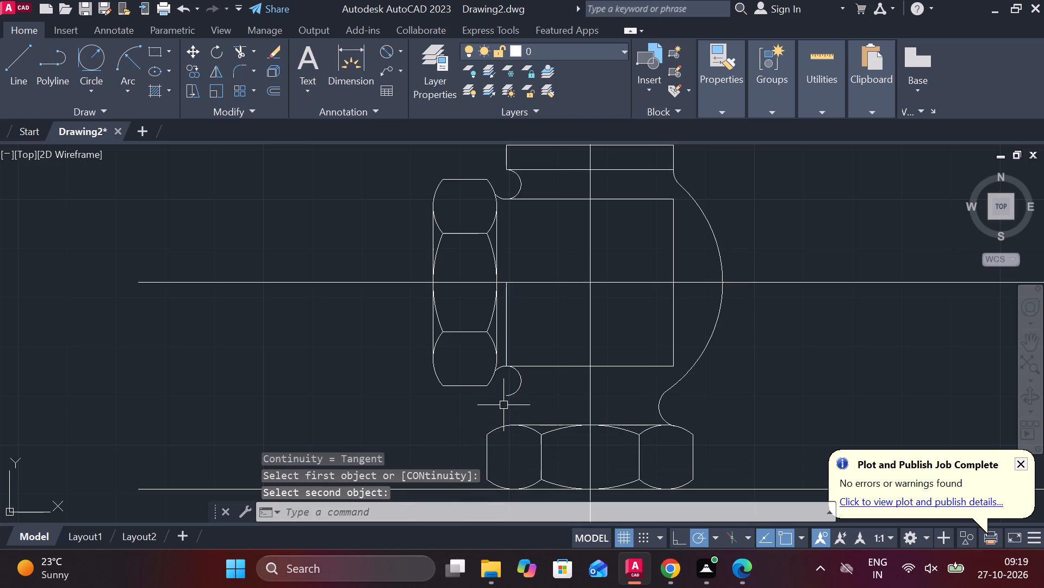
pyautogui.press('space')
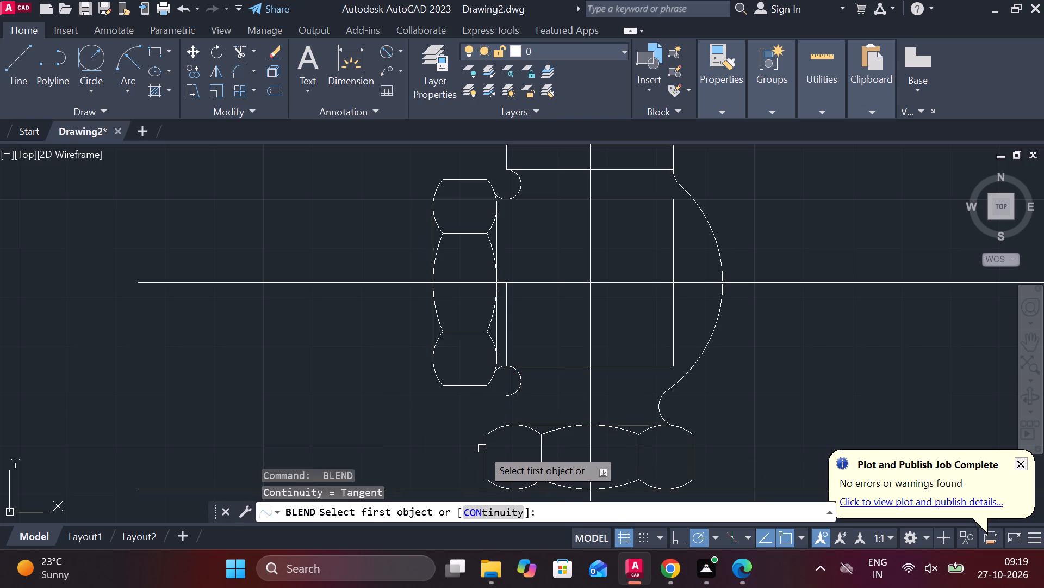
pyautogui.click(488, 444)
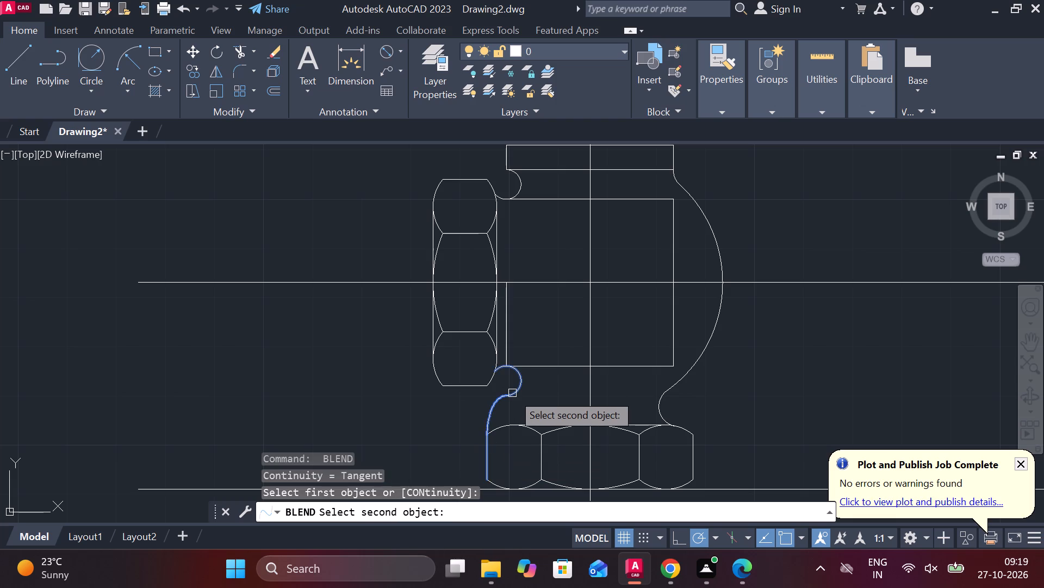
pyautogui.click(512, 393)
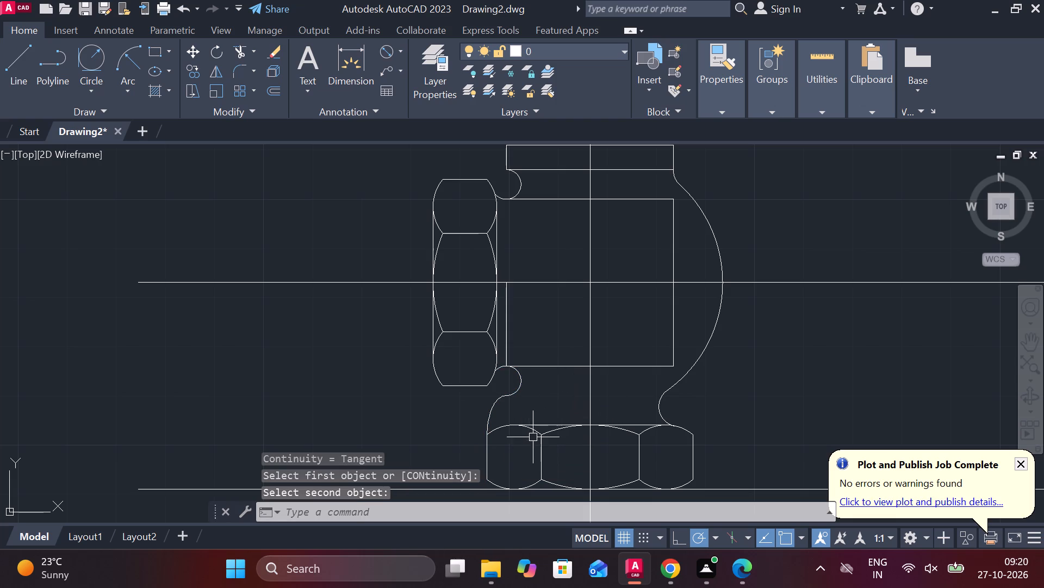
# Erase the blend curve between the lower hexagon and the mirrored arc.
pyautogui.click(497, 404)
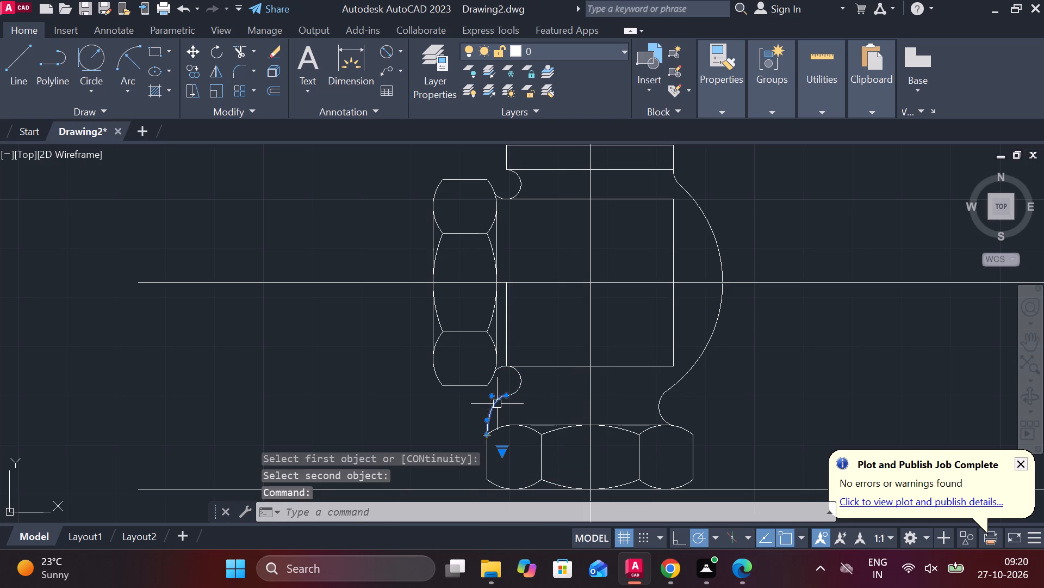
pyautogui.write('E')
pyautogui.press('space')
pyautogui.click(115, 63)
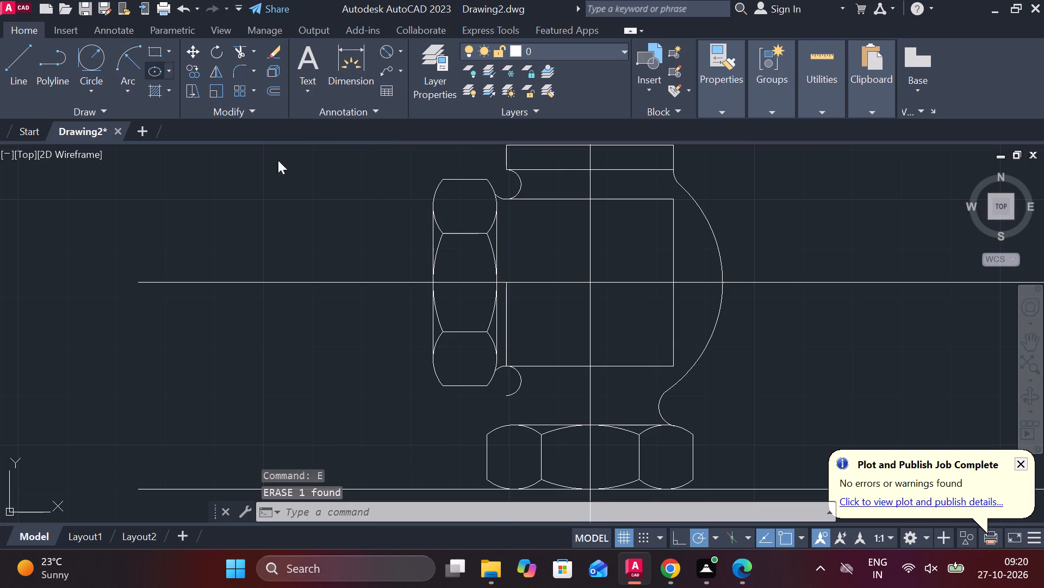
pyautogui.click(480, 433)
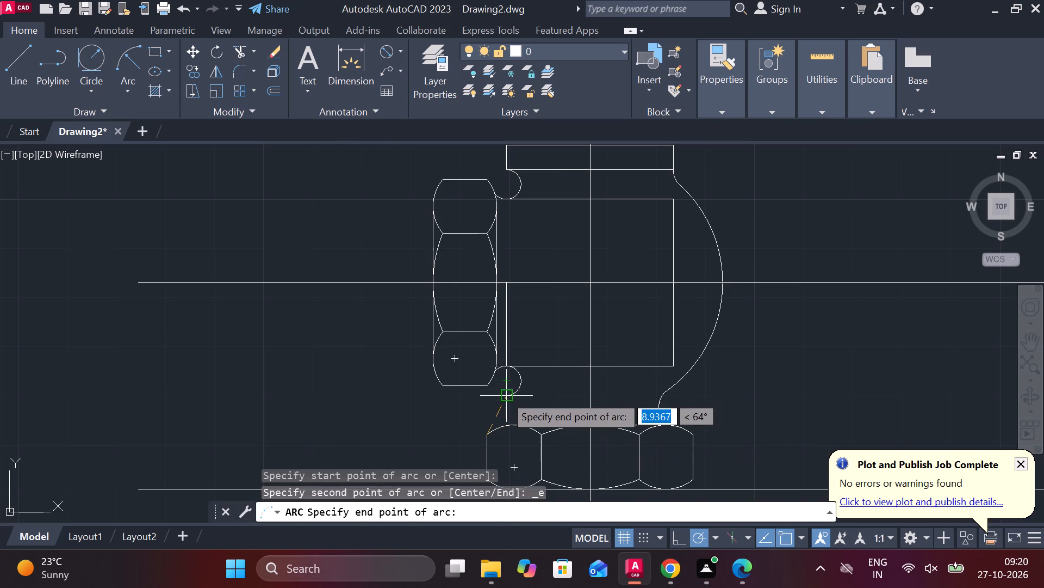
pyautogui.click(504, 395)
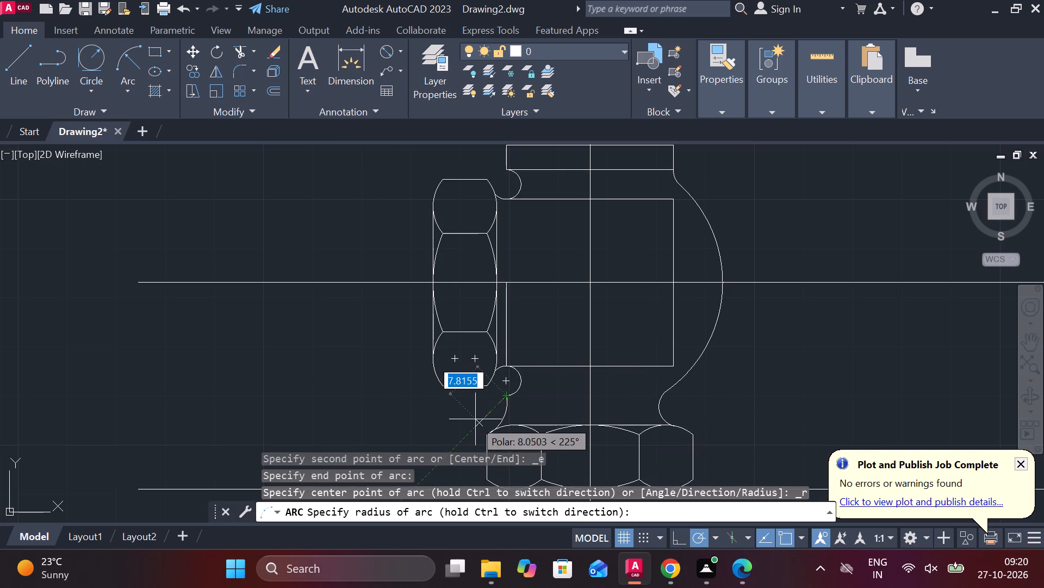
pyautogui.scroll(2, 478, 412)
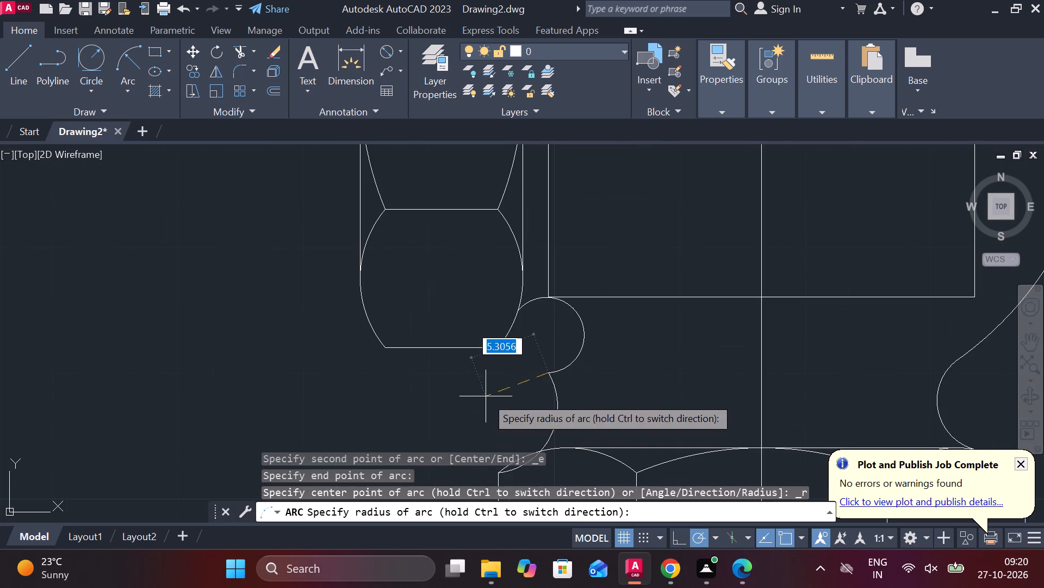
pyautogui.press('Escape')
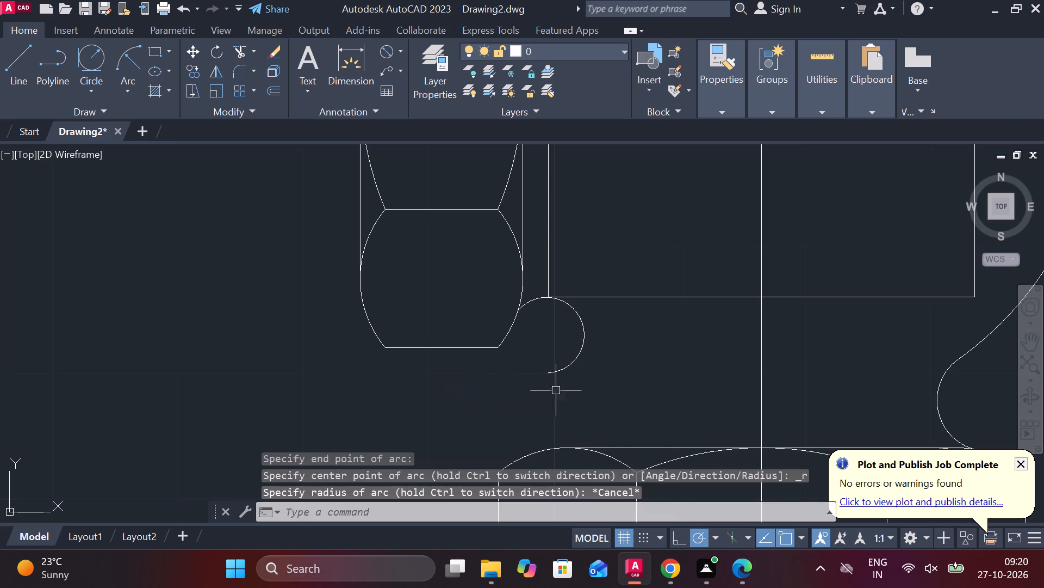
# Draw a three-point arc from the mirrored arc's right quadrant through the lower hexagon's upper left corner to a free point beyond it.
pyautogui.press('space')
pyautogui.click(586, 335)
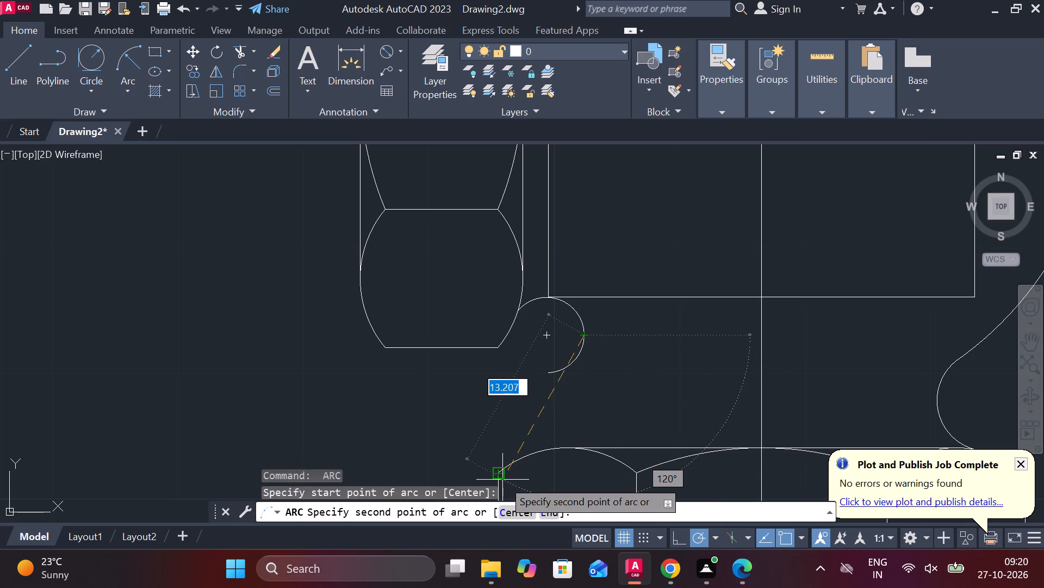
pyautogui.click(500, 477)
pyautogui.moveTo(348, 402); pyautogui.dragTo(349, 402, button='middle')
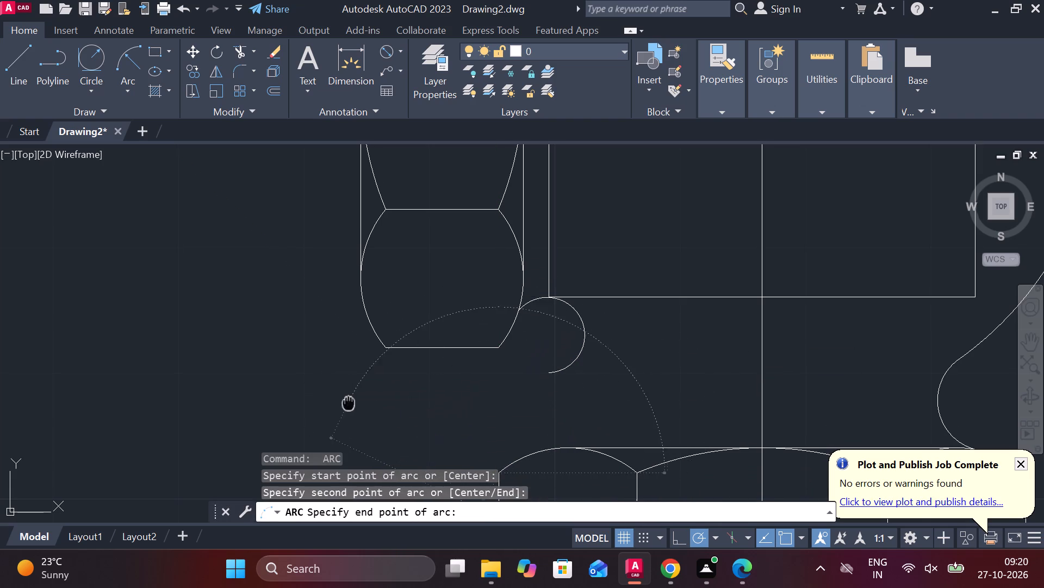
pyautogui.moveTo(349, 402); pyautogui.dragTo(371, 305, button='middle')
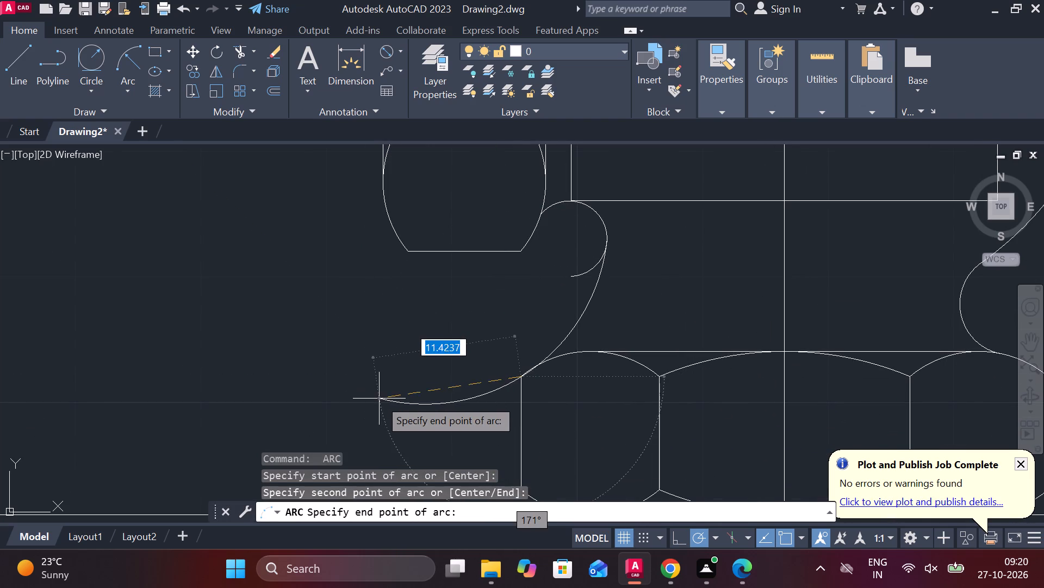
pyautogui.click(395, 407)
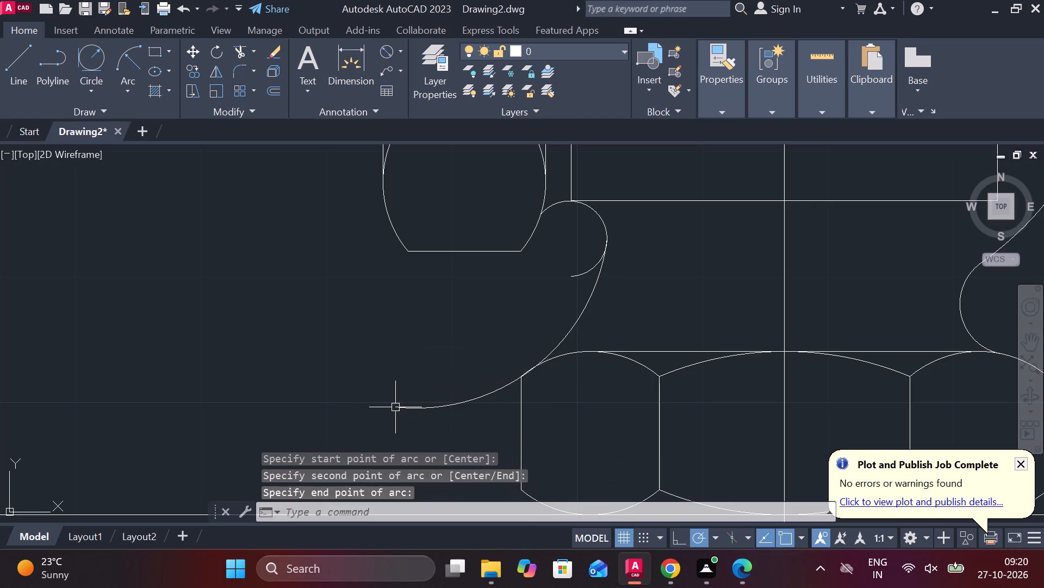
# Trim the new arc's overhang outside the lower hexagon and the mirrored arc's loose lower end.
pyautogui.write('TR')
pyautogui.press('space')
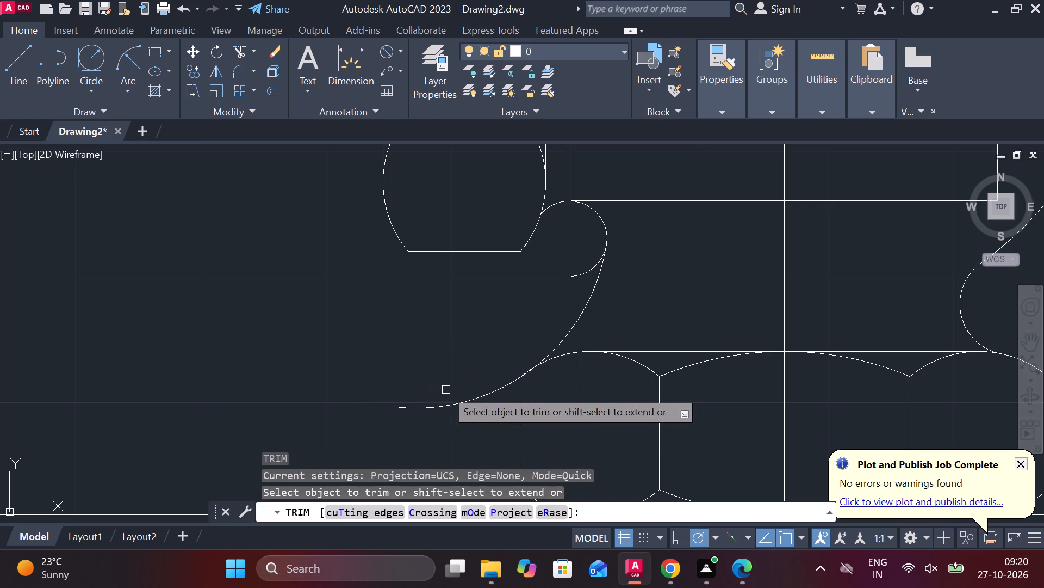
pyautogui.click(461, 399)
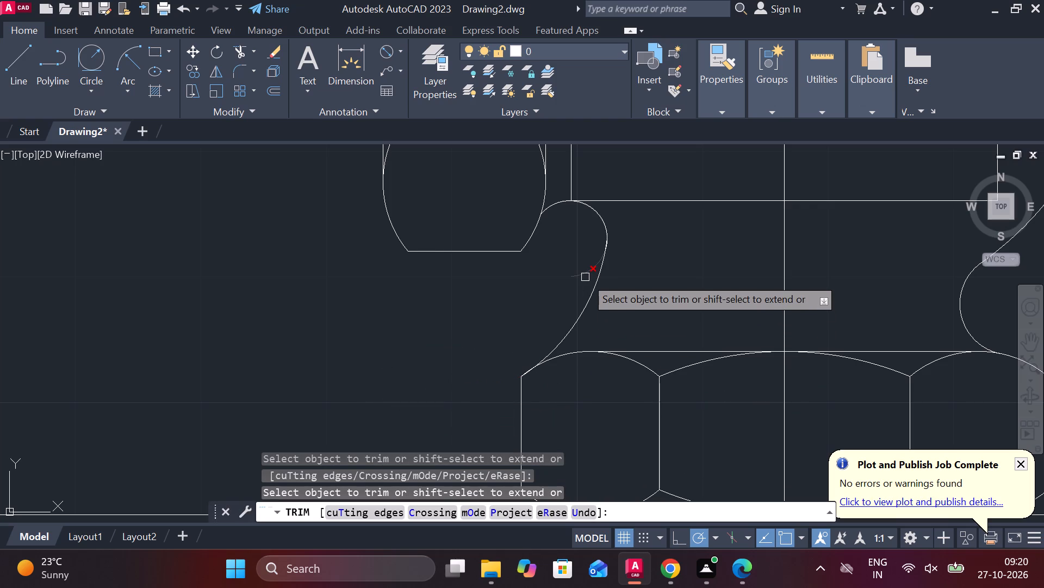
pyautogui.click(585, 277)
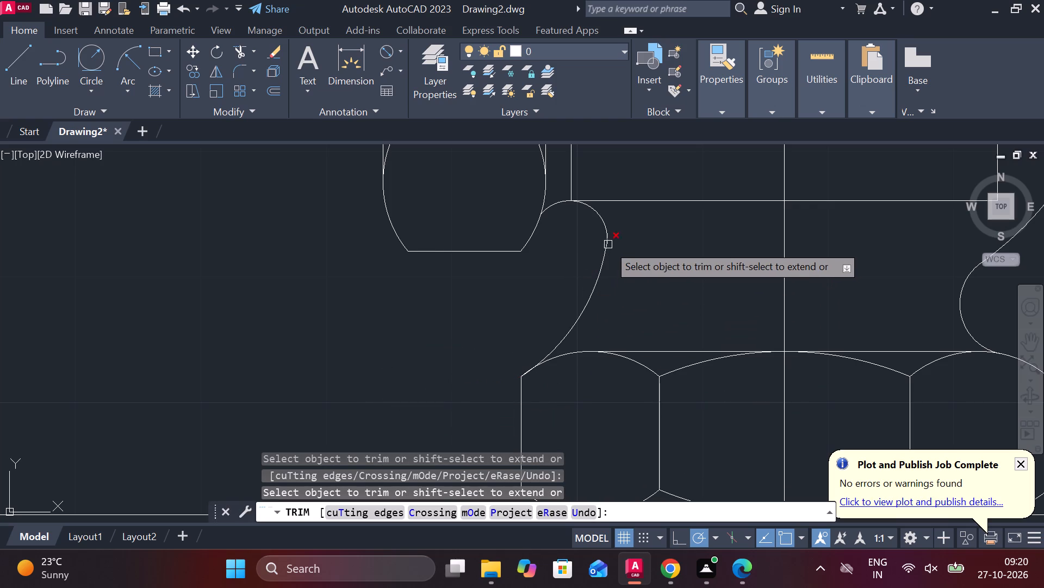
pyautogui.click(608, 244)
pyautogui.scroll(-2, 649, 266)
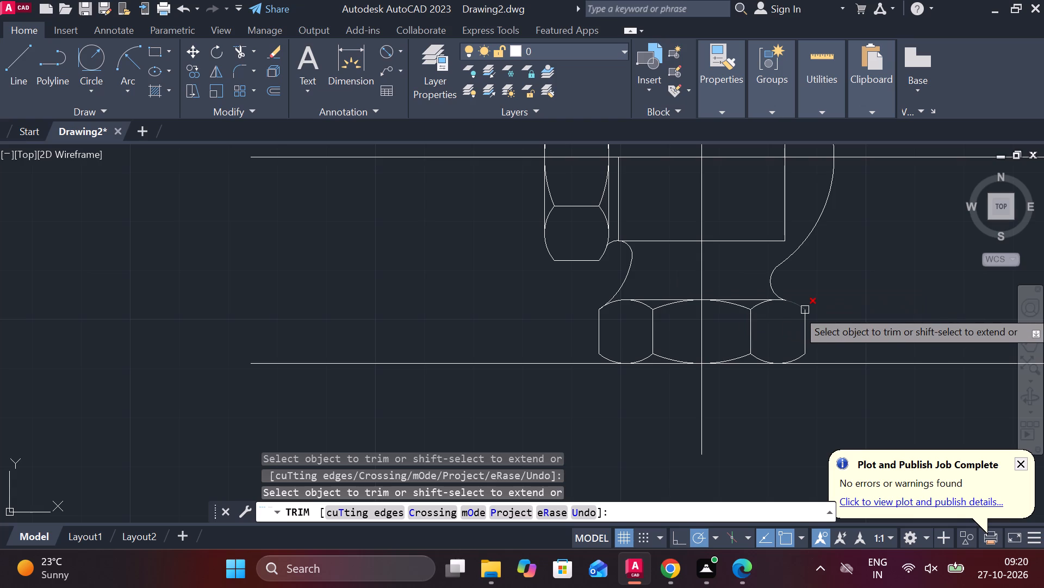
pyautogui.scroll(-1, 825, 301)
pyautogui.moveTo(830, 293); pyautogui.dragTo(743, 332, button='middle')
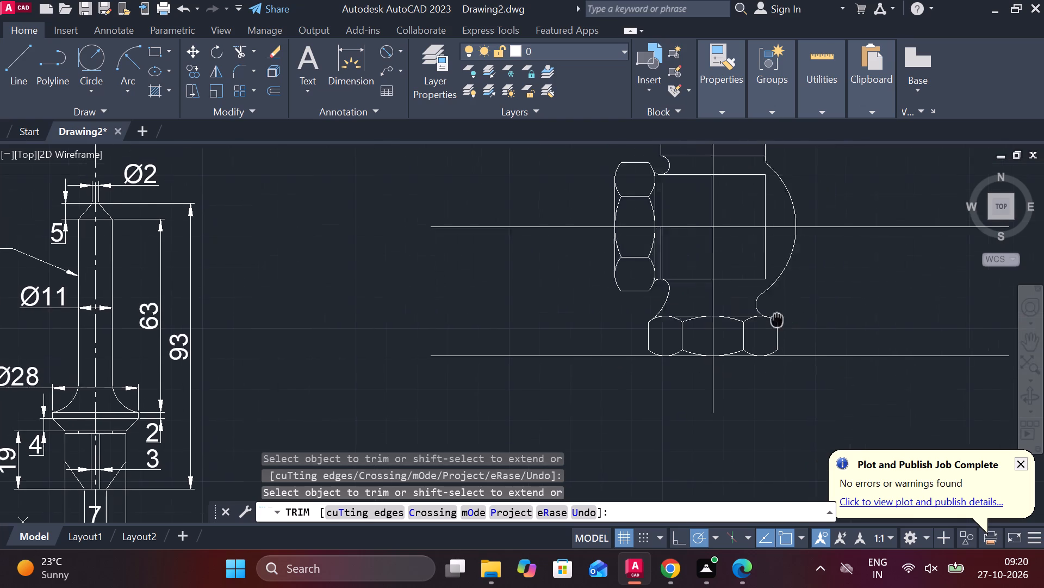
pyautogui.moveTo(743, 332); pyautogui.dragTo(688, 344, button='middle')
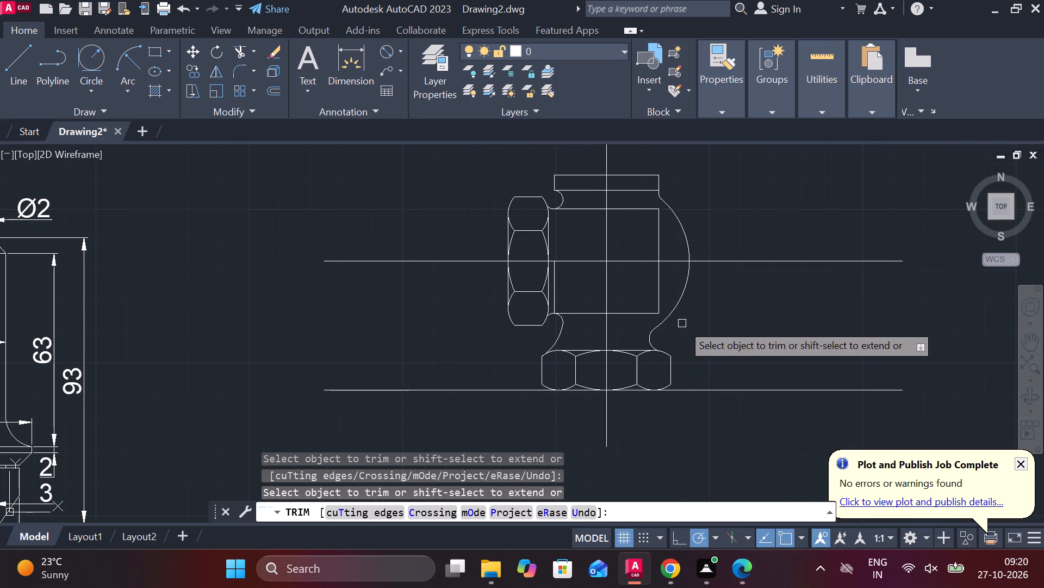
pyautogui.press('Escape')
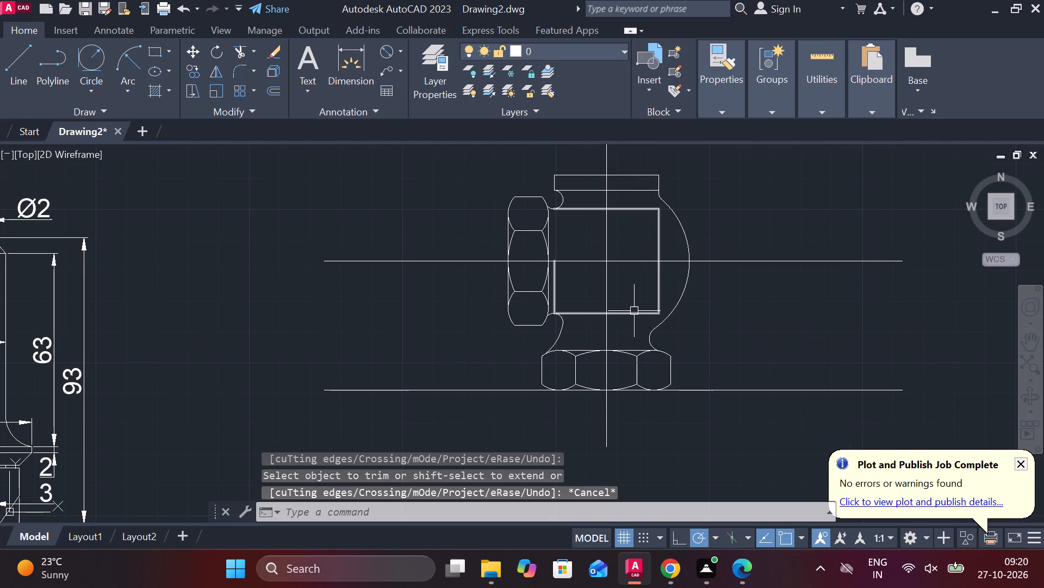
# Erase the remaining square construction outline inside the valve body.
pyautogui.click(634, 311)
pyautogui.write('E')
pyautogui.press('space')
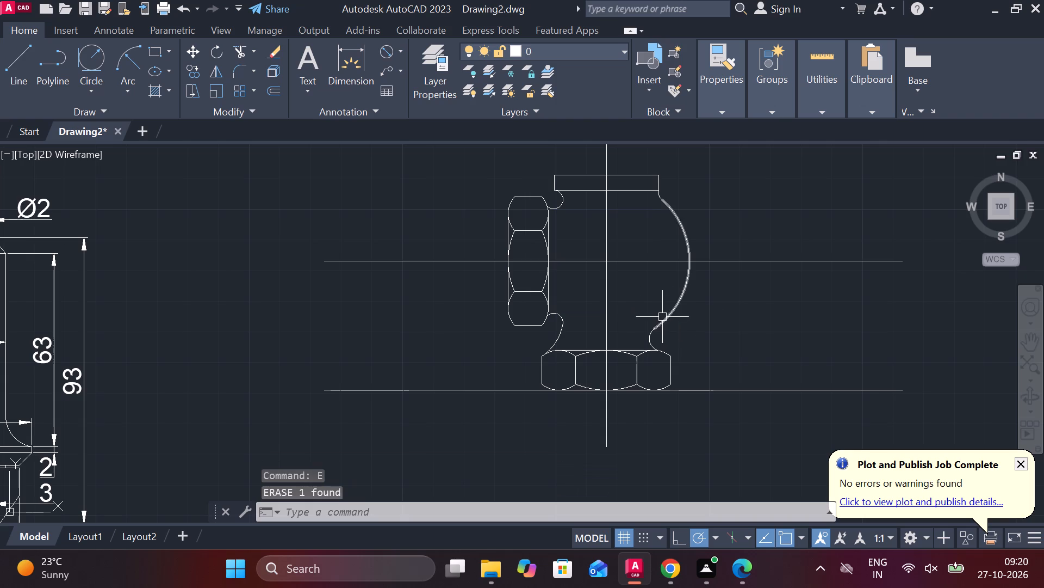
# Move the plain bracket view onto the valve body, placing its flange's underside midpoint on the midpoint of the body's top edge.
pyautogui.scroll(-1, 714, 254)
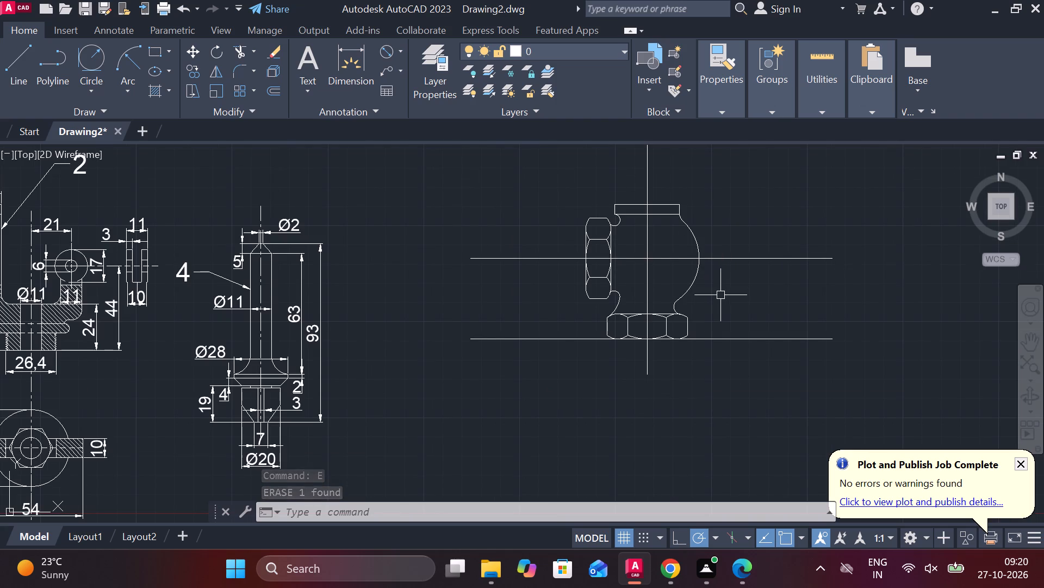
pyautogui.scroll(1, 736, 292)
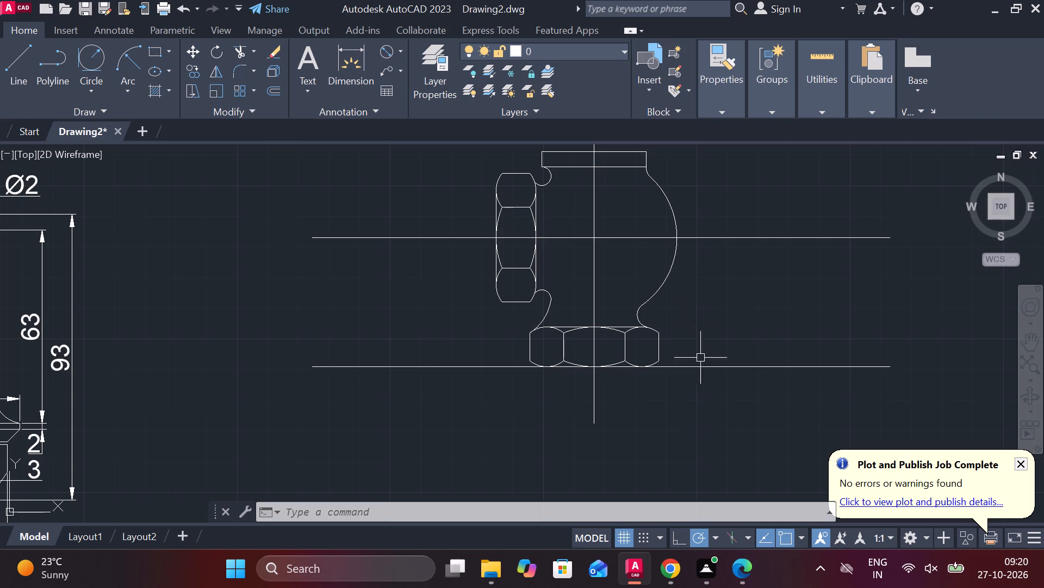
pyautogui.moveTo(444, 222); pyautogui.dragTo(440, 231, button='middle')
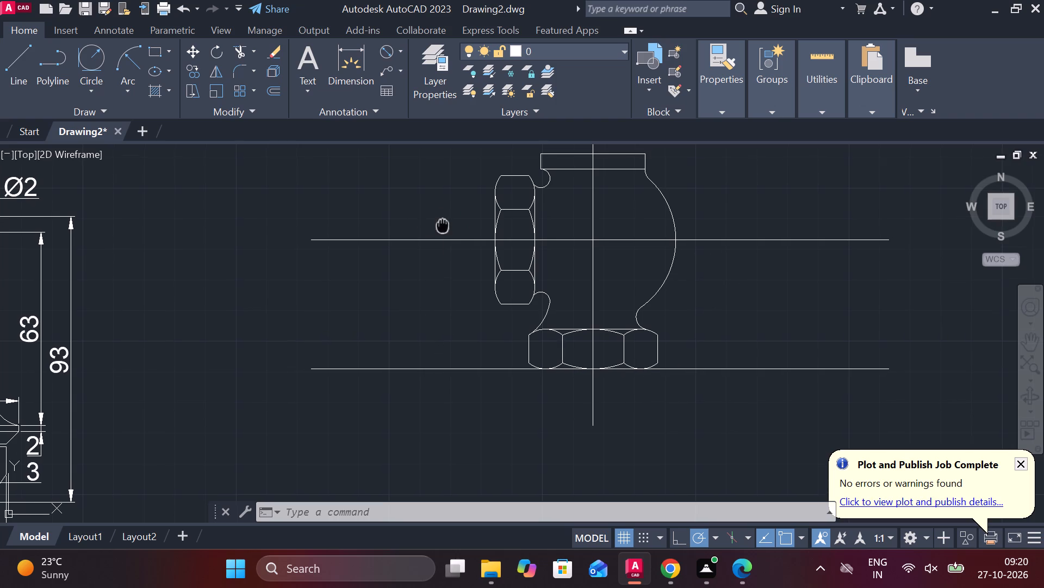
pyautogui.moveTo(440, 231); pyautogui.dragTo(433, 333, button='middle')
pyautogui.scroll(-1, 470, 300)
pyautogui.scroll(-1, 379, 291)
pyautogui.moveTo(333, 295); pyautogui.dragTo(787, 240, button='middle')
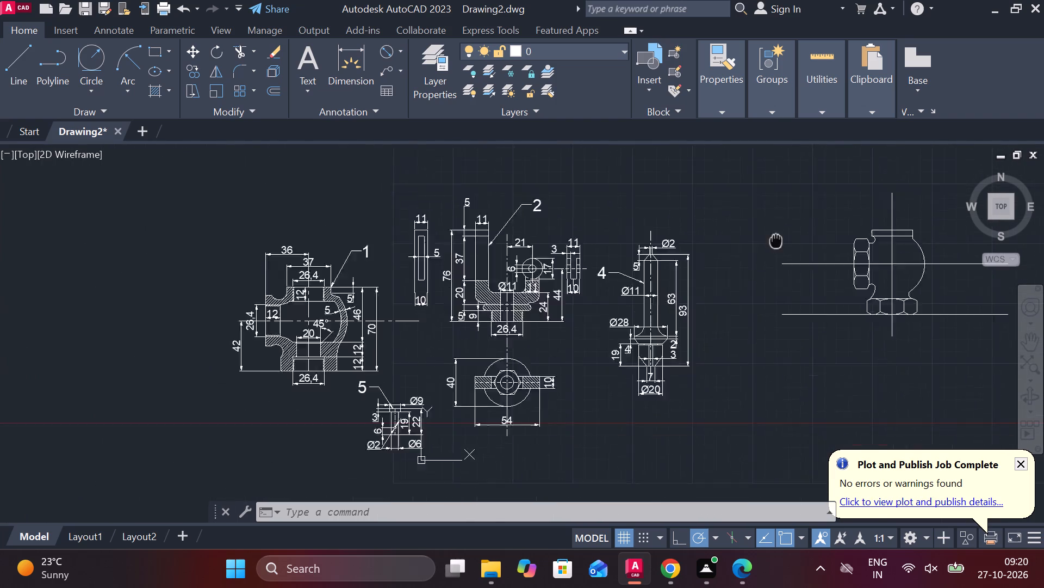
pyautogui.scroll(-2, 770, 274)
pyautogui.scroll(2, 444, 204)
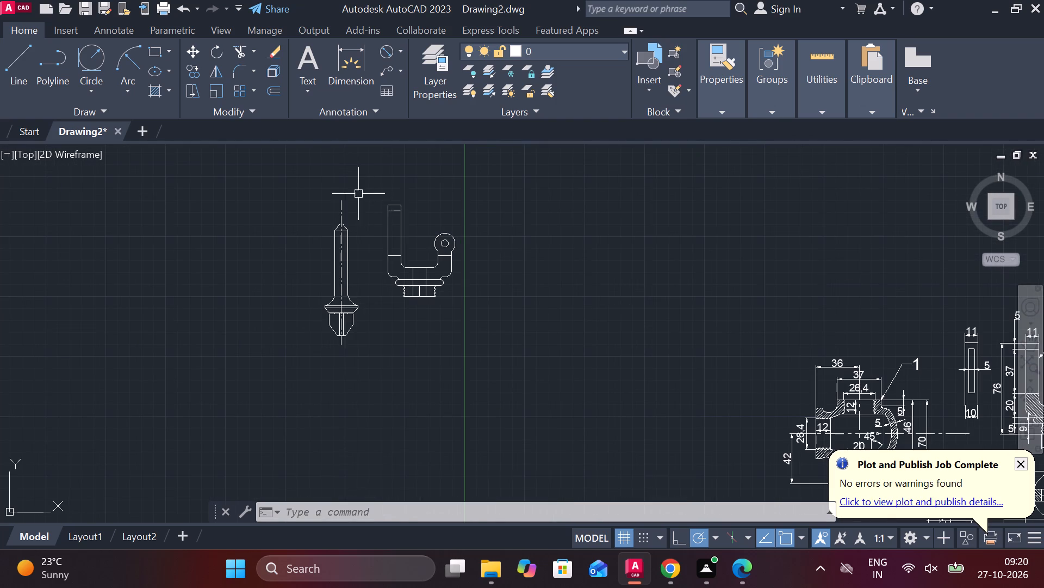
pyautogui.click(358, 194)
pyautogui.click(489, 304)
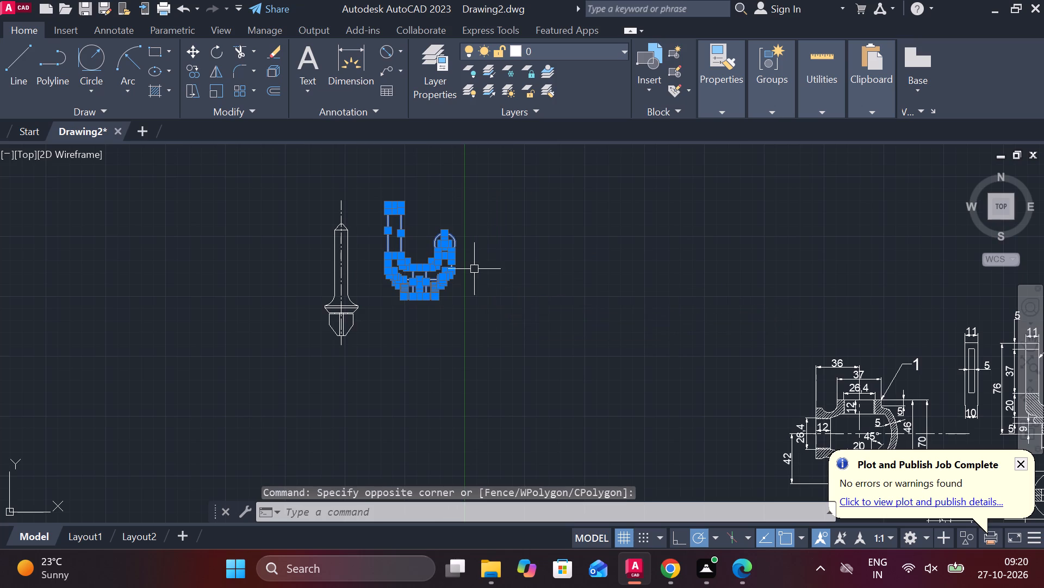
pyautogui.press('m')
pyautogui.press('Return')
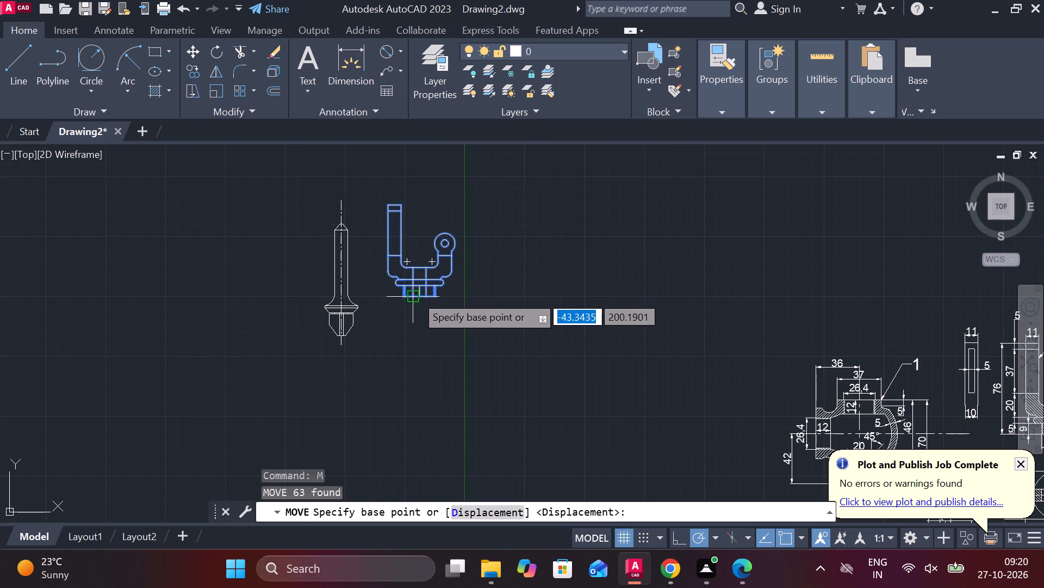
pyautogui.scroll(2, 422, 281)
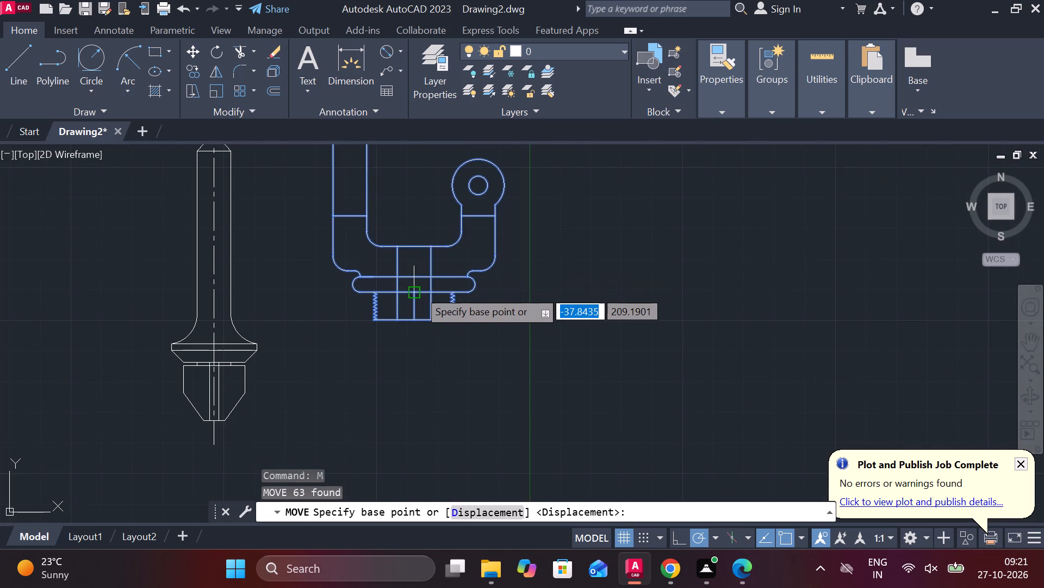
pyautogui.click(418, 290)
pyautogui.scroll(-2, 439, 289)
pyautogui.scroll(-2, 635, 298)
pyautogui.moveTo(792, 294); pyautogui.dragTo(517, 311, button='middle')
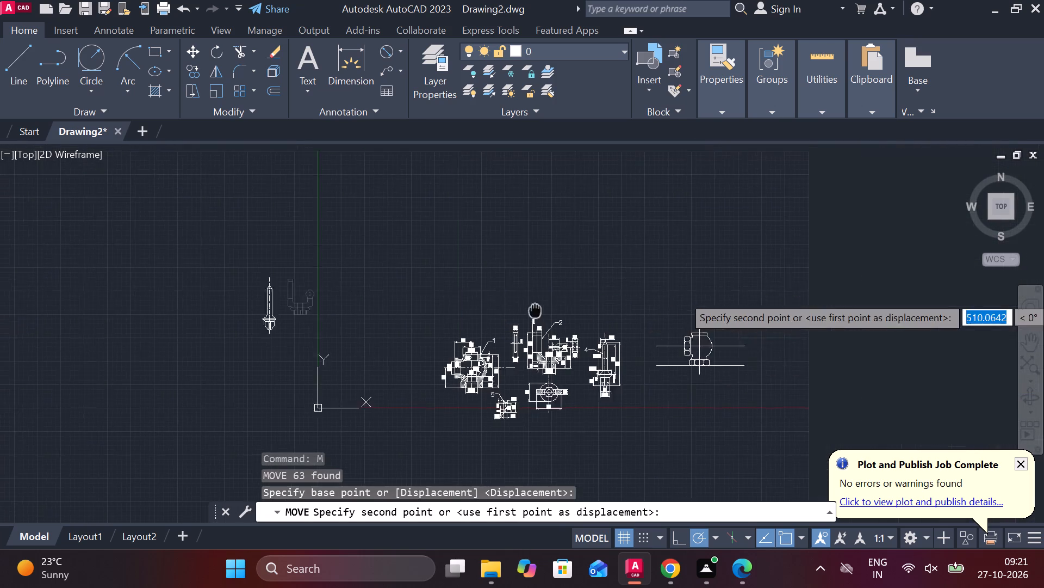
pyautogui.scroll(3, 652, 360)
pyautogui.moveTo(786, 307); pyautogui.dragTo(596, 390, button='middle')
pyautogui.scroll(3, 600, 377)
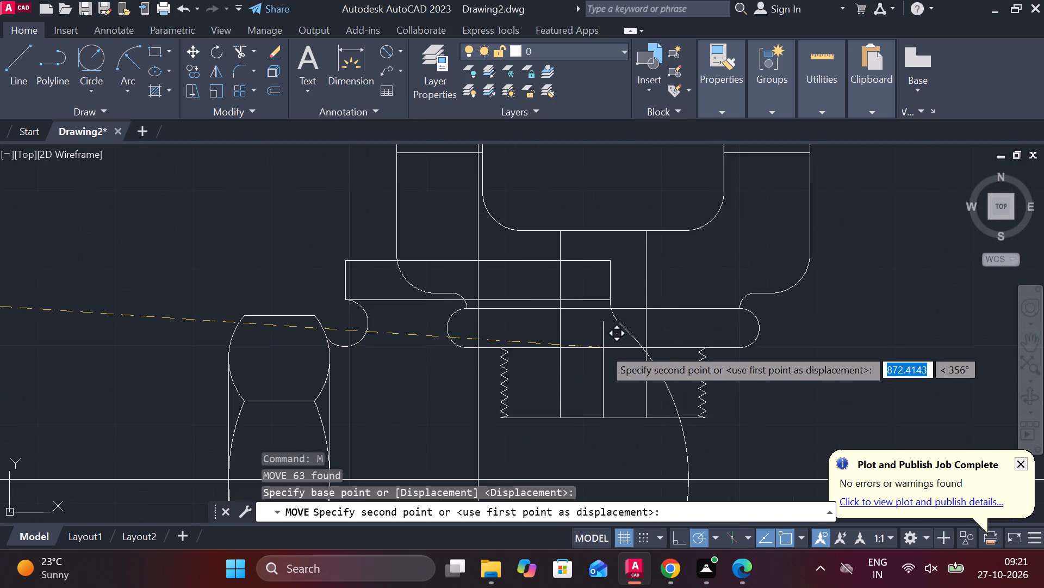
pyautogui.click(478, 263)
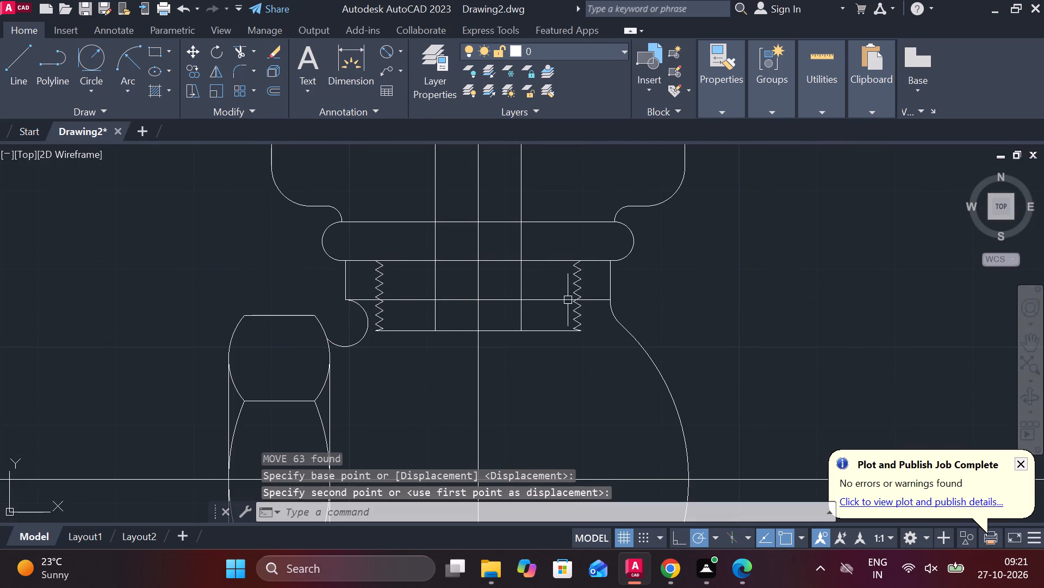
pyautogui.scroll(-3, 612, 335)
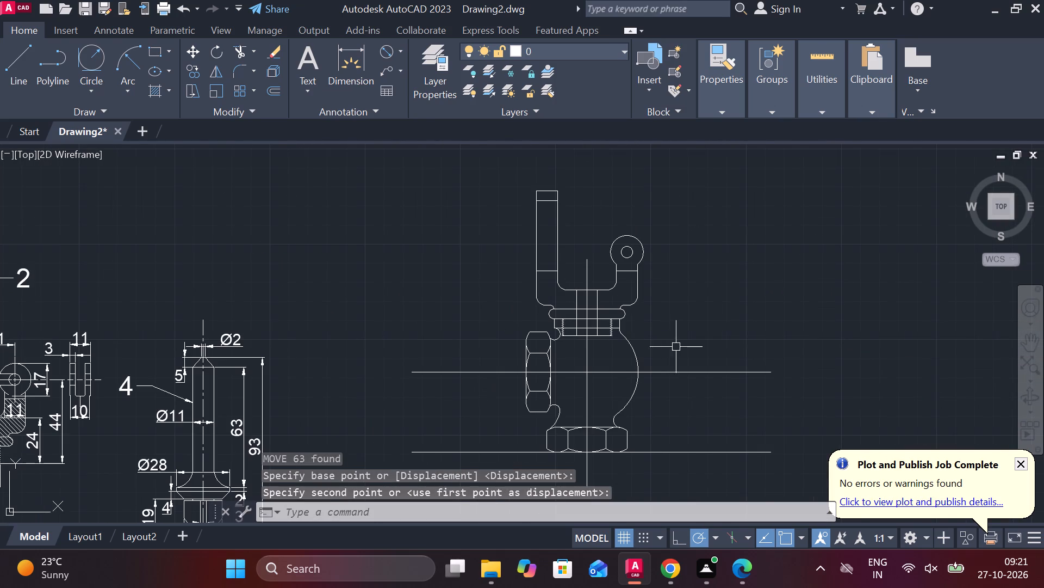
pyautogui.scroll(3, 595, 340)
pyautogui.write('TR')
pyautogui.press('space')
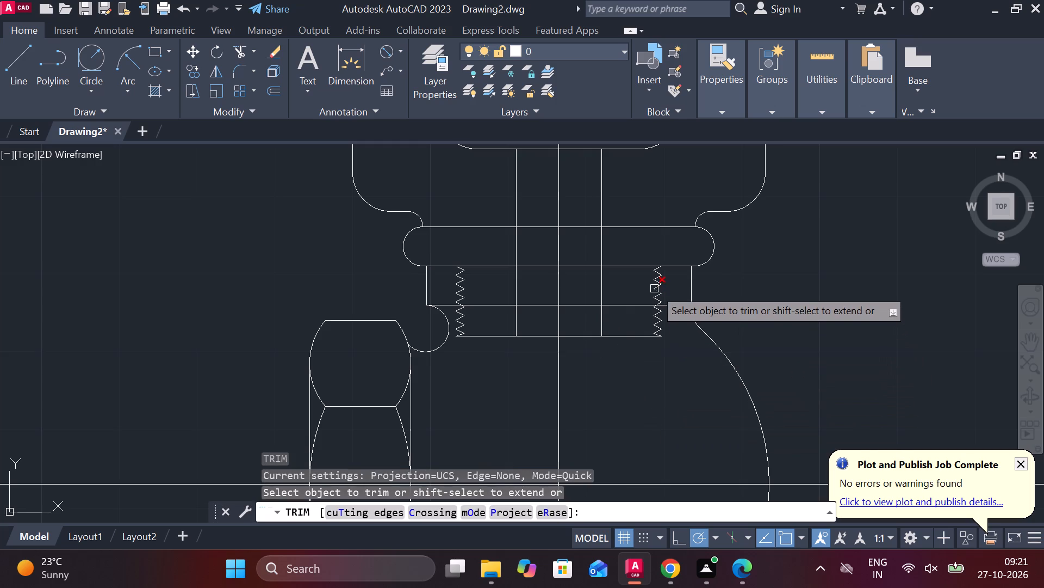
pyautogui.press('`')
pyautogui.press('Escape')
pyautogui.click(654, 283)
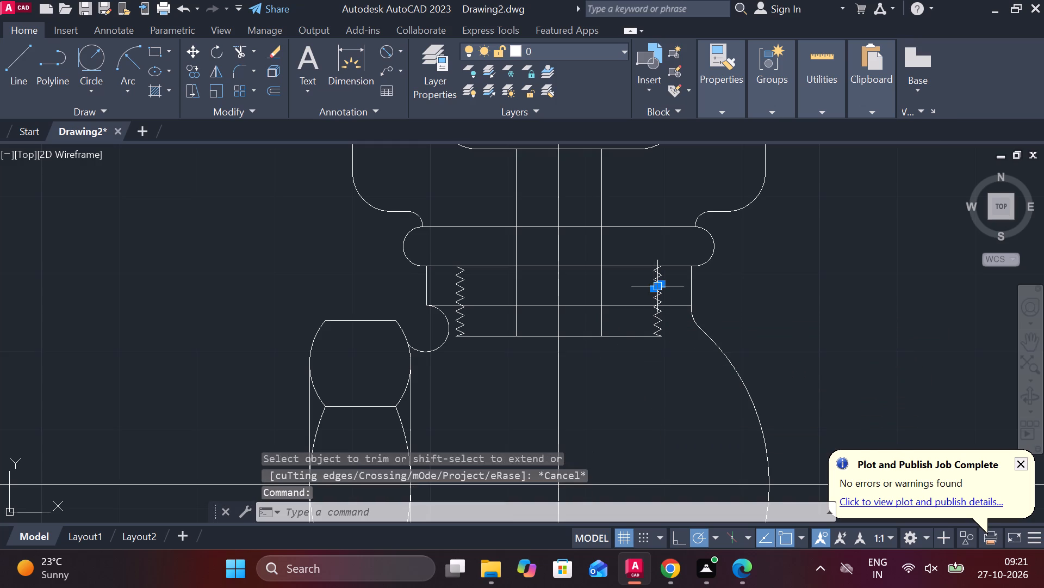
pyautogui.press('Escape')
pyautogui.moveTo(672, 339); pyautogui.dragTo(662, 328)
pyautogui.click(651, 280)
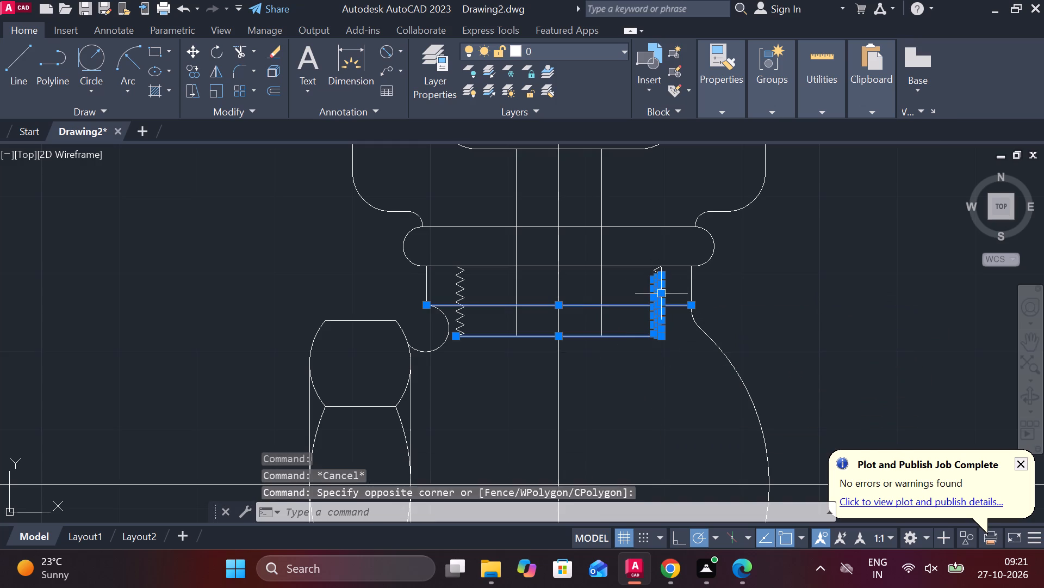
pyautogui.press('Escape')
# Erase the horizontal bottom edge of the bracket's threaded shank inside the valve body.
pyautogui.click(481, 334)
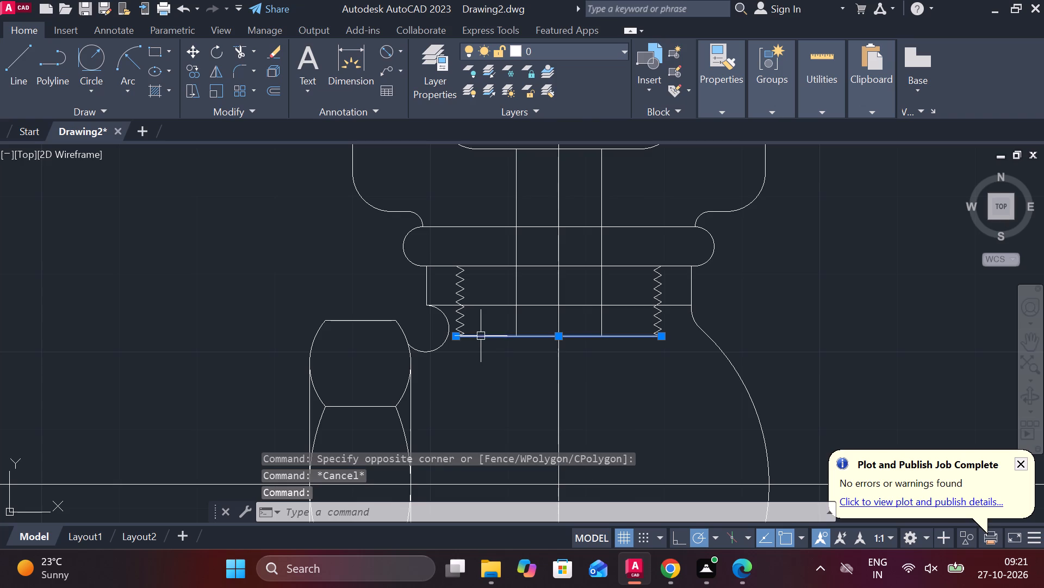
pyautogui.write('E')
pyautogui.press('space')
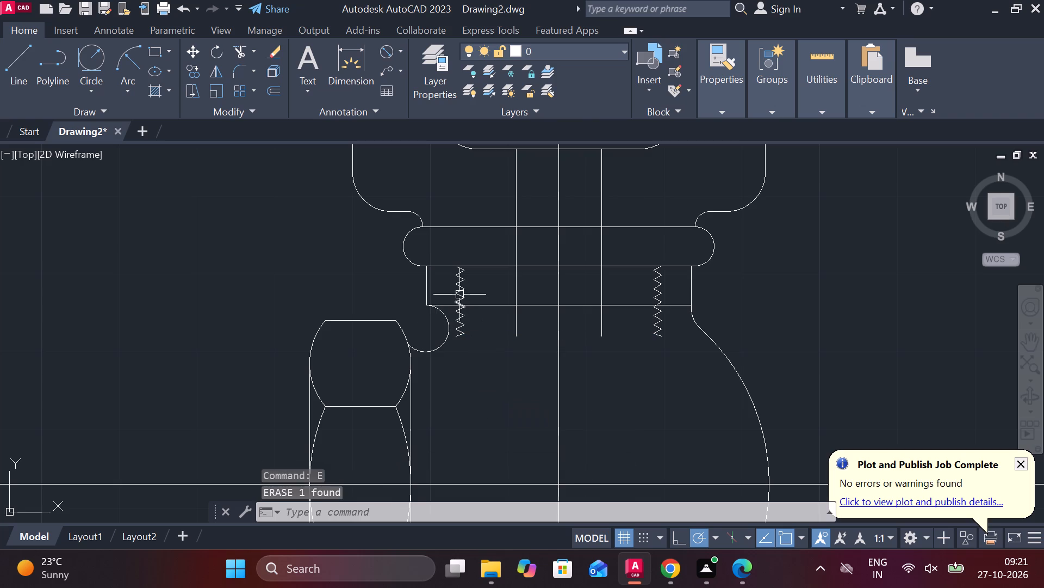
# Erase most of the zigzag thread segments along the left side of the bracket's shank.
pyautogui.click(462, 325)
pyautogui.click(461, 292)
pyautogui.click(460, 279)
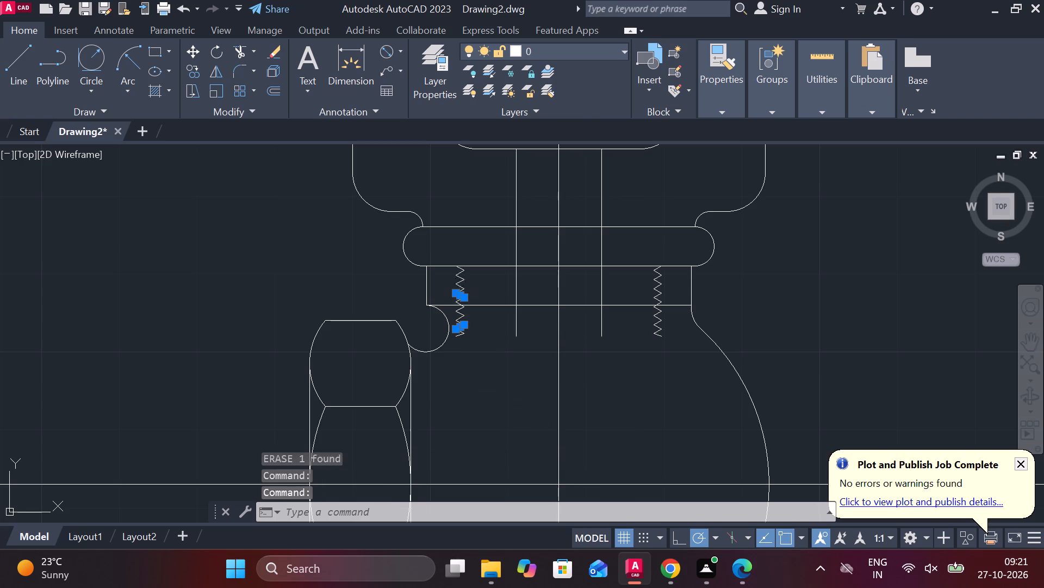
pyautogui.write('E')
pyautogui.press('space')
pyautogui.click(468, 329)
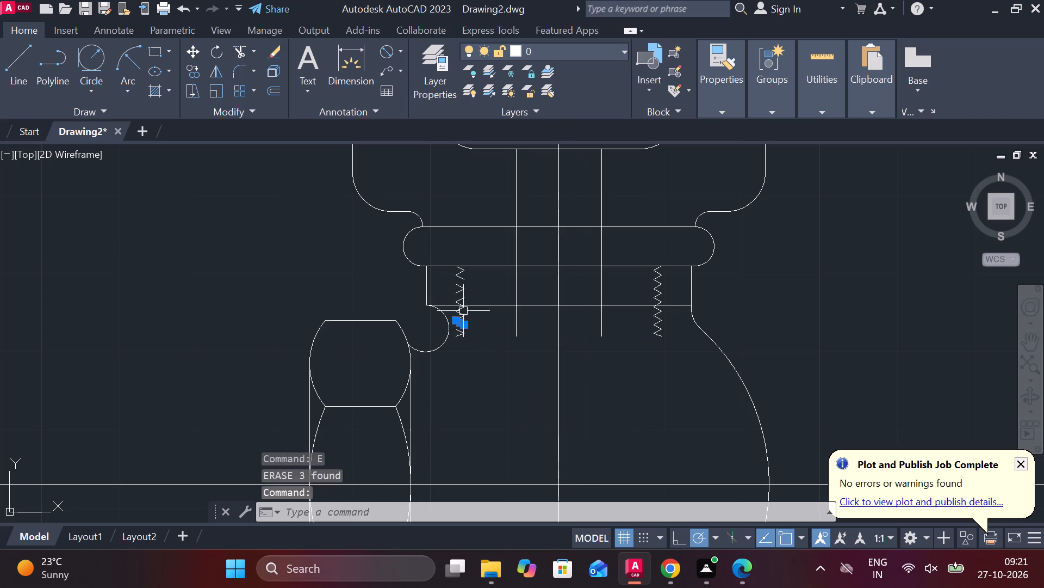
pyautogui.click(463, 309)
pyautogui.click(461, 295)
pyautogui.click(456, 282)
pyautogui.click(455, 279)
pyautogui.click(455, 272)
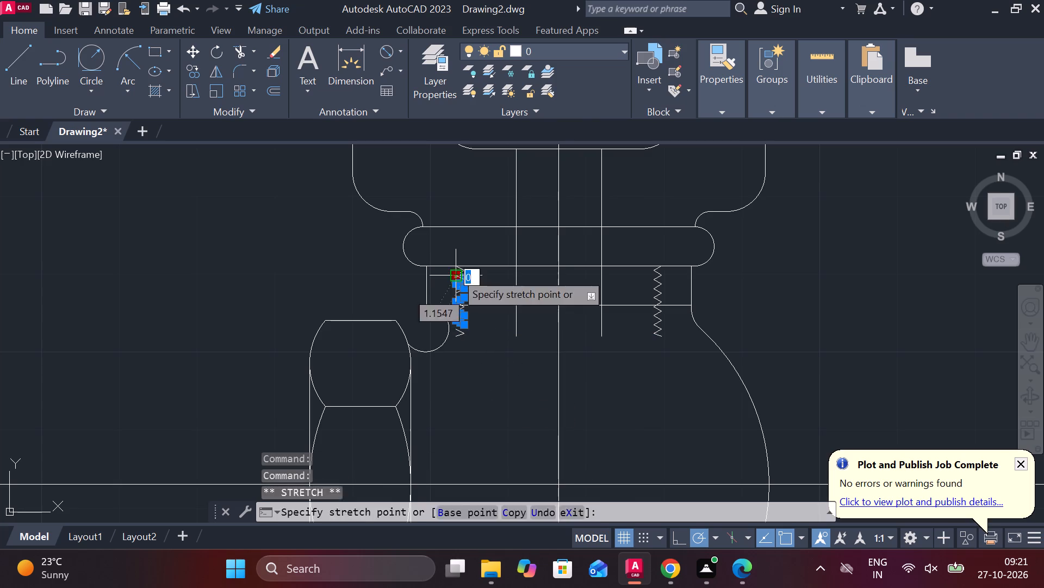
pyautogui.press('e')
pyautogui.press('space')
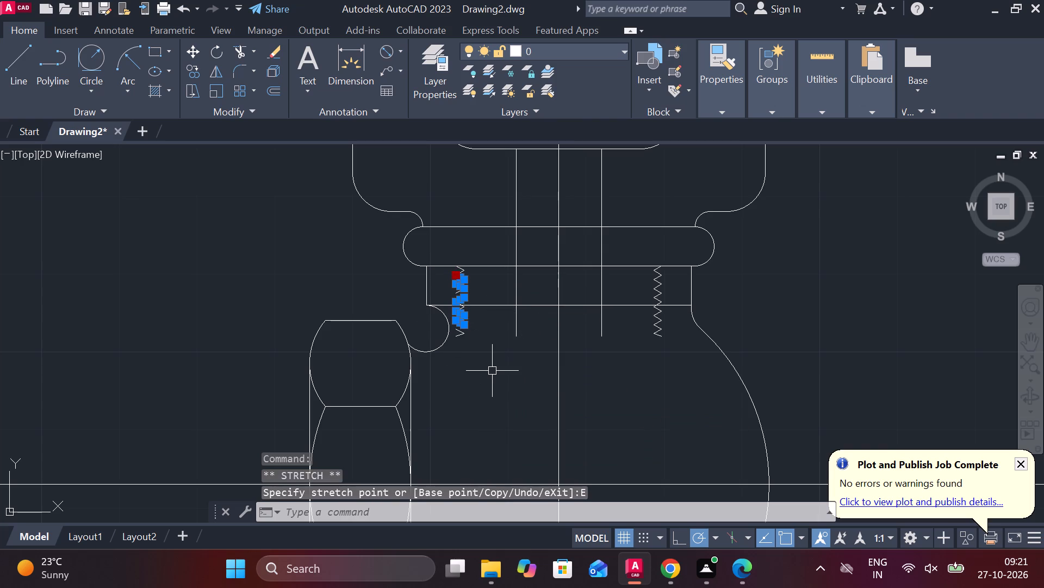
pyautogui.write('E')
pyautogui.press('space')
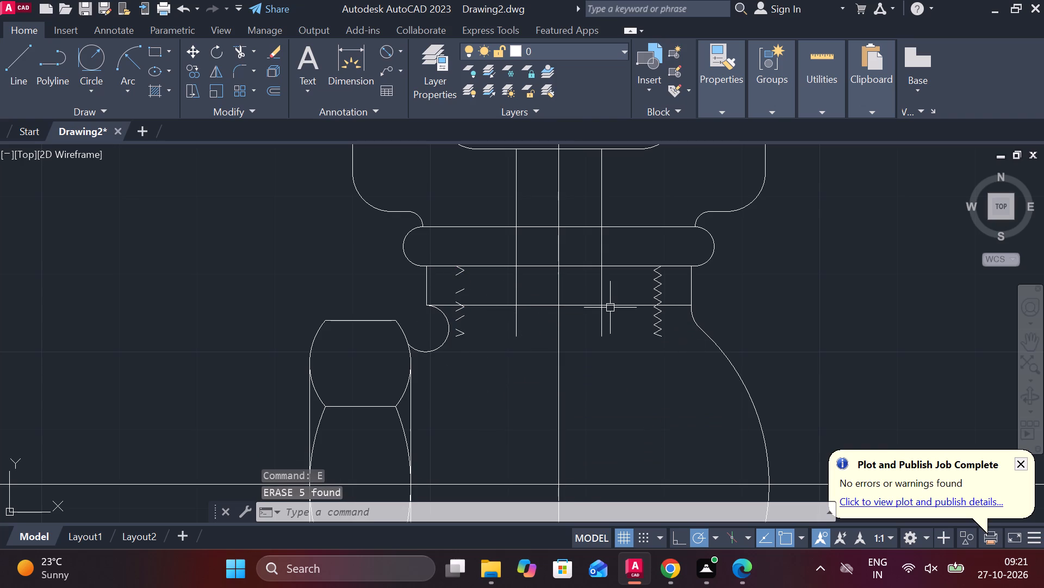
# Trim both vertical bore lines of the bracket where they cross the flange, the body's neck and the area below it.
pyautogui.write('TR')
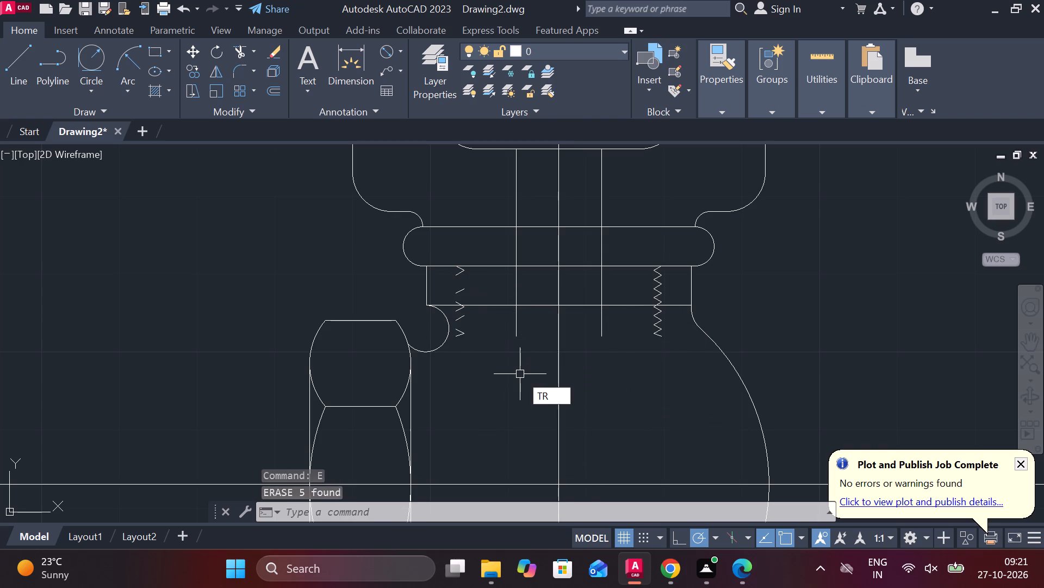
pyautogui.press('space')
pyautogui.click(519, 289)
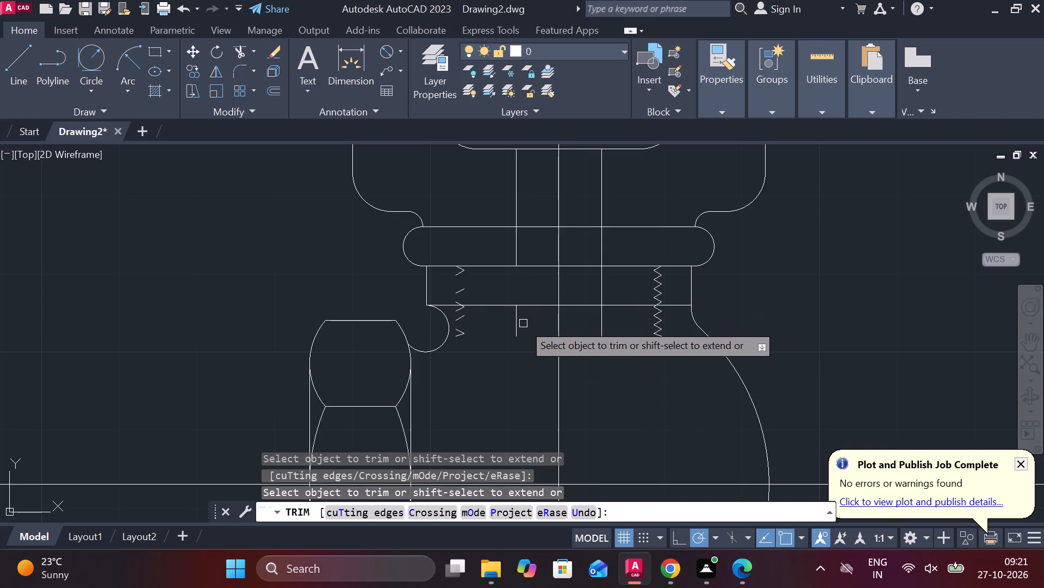
pyautogui.click(522, 323)
pyautogui.click(511, 323)
pyautogui.click(599, 324)
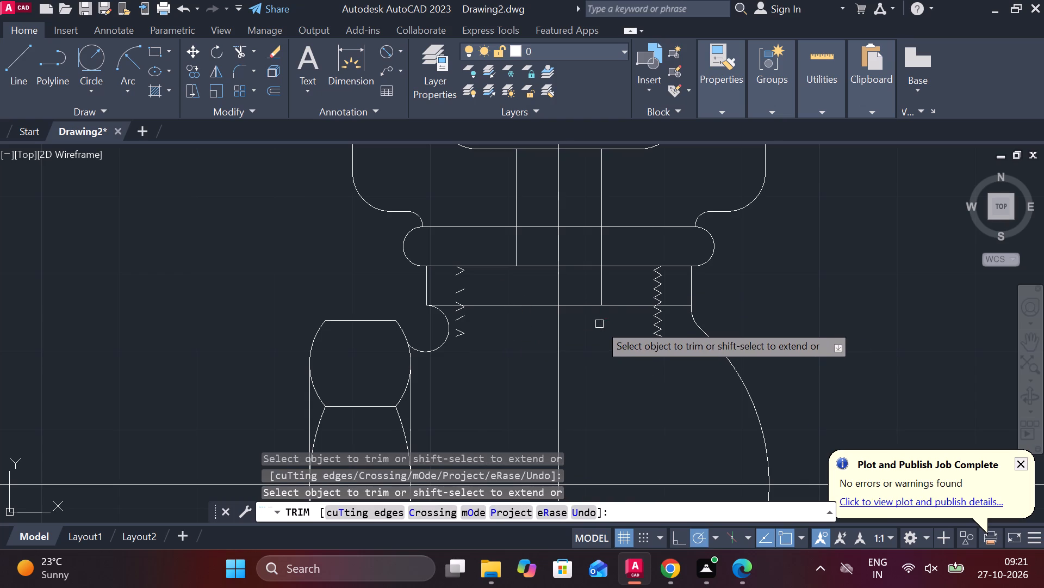
pyautogui.click(600, 295)
pyautogui.click(598, 248)
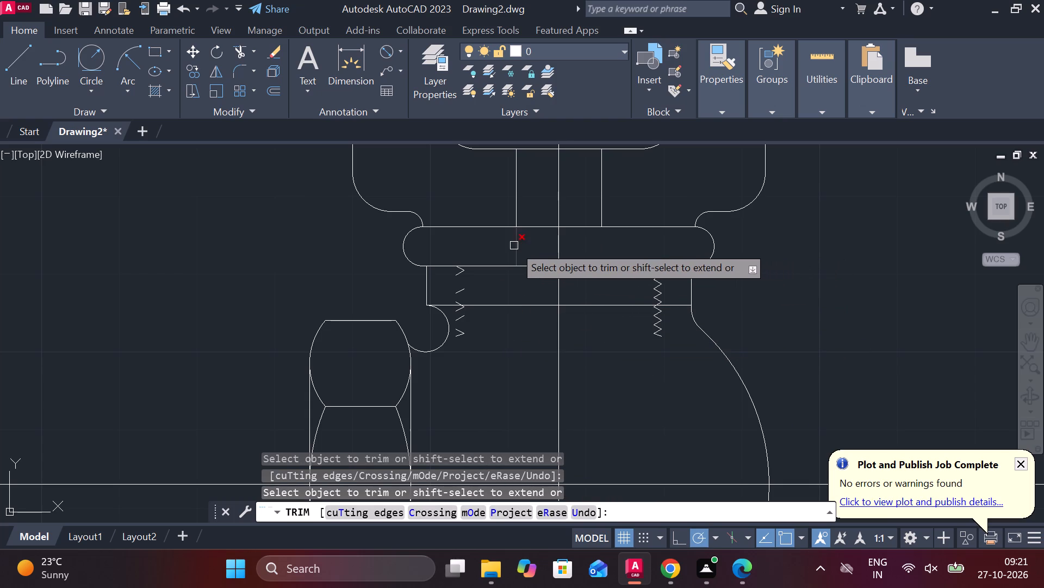
pyautogui.click(514, 246)
pyautogui.scroll(-2, 529, 256)
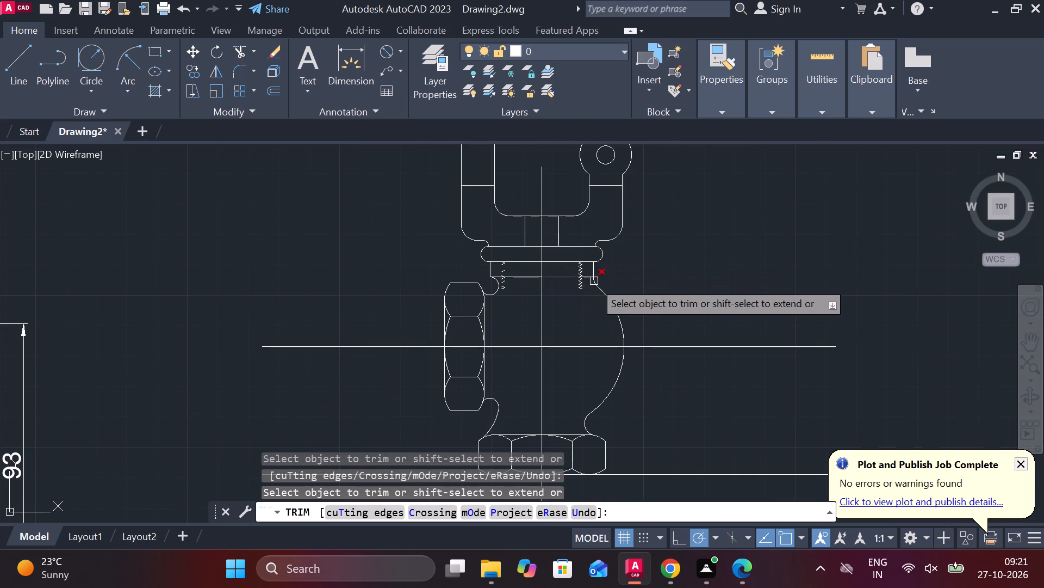
pyautogui.moveTo(663, 247); pyautogui.dragTo(662, 317, button='middle')
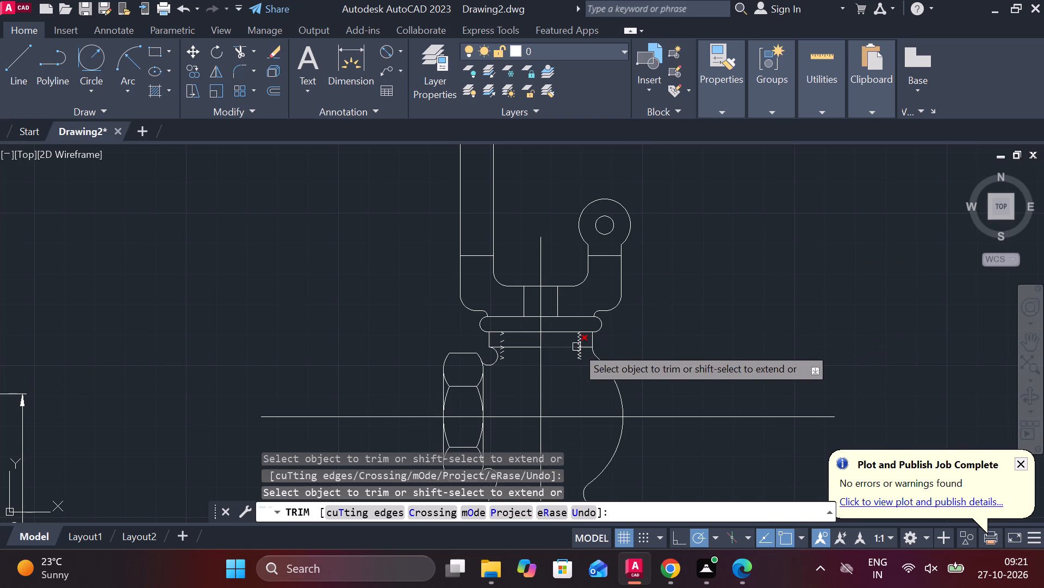
pyautogui.press('Escape')
# Erase the zigzag thread segments along the right side of the bracket's shank together with the horizontal line crossing the valve body's neck.
pyautogui.scroll(4, 582, 353)
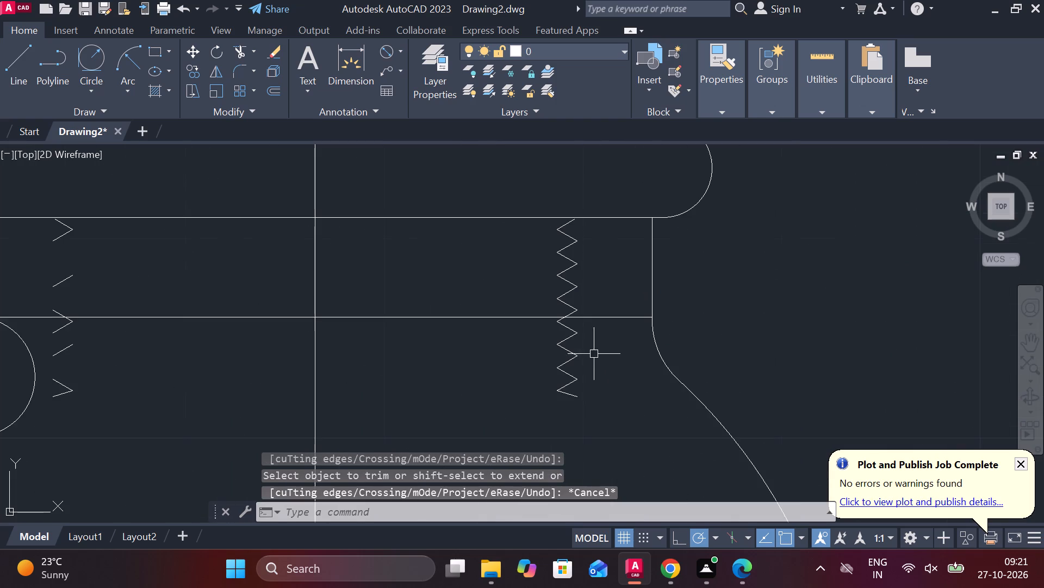
pyautogui.click(581, 399)
pyautogui.press('Escape')
pyautogui.moveTo(584, 404); pyautogui.dragTo(582, 404)
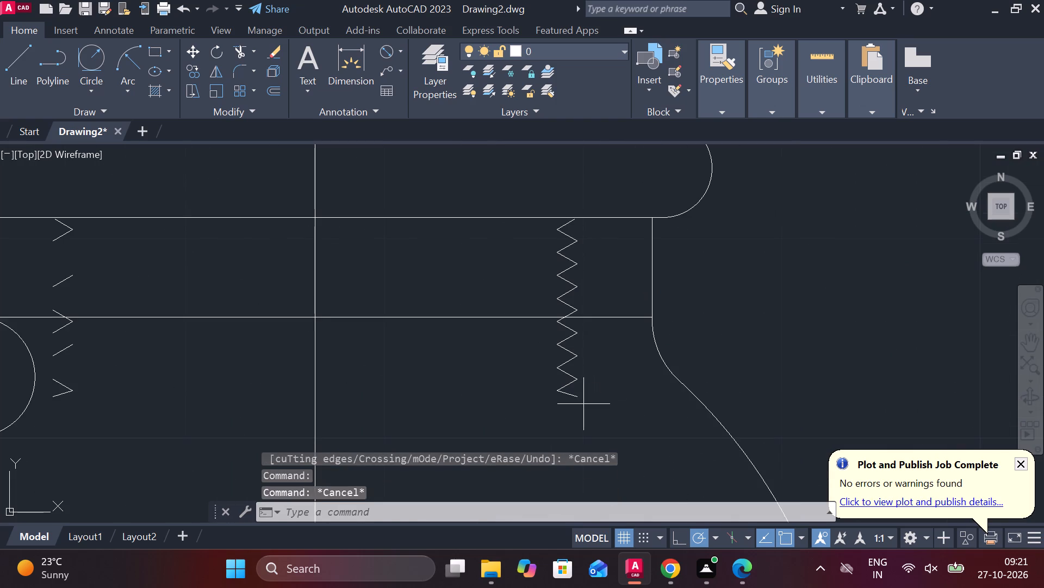
pyautogui.moveTo(582, 404); pyautogui.dragTo(577, 401)
pyautogui.click(542, 230)
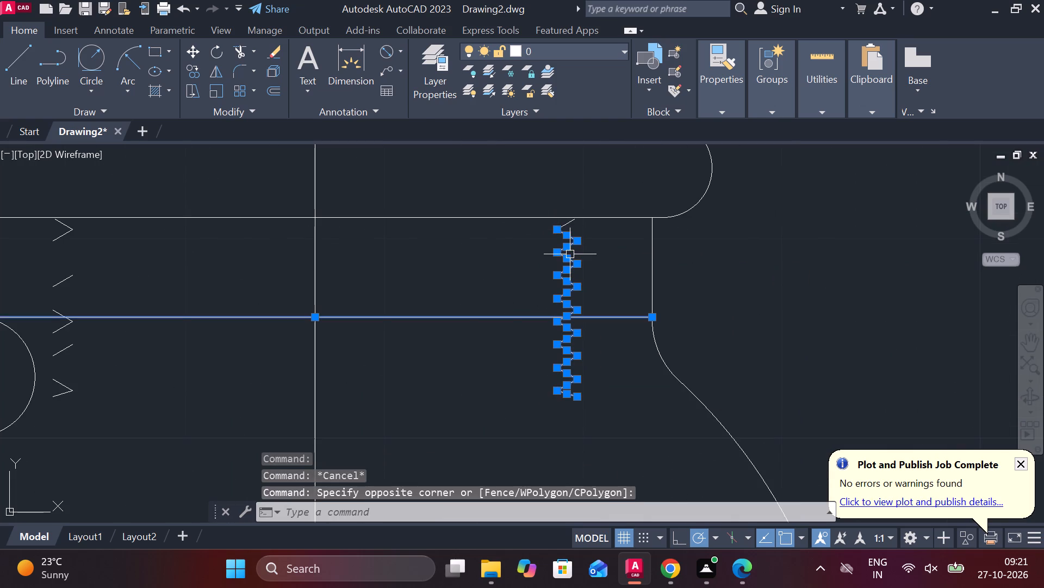
pyautogui.keyDown('shift'); pyautogui.click(437, 322); pyautogui.keyUp('shift')
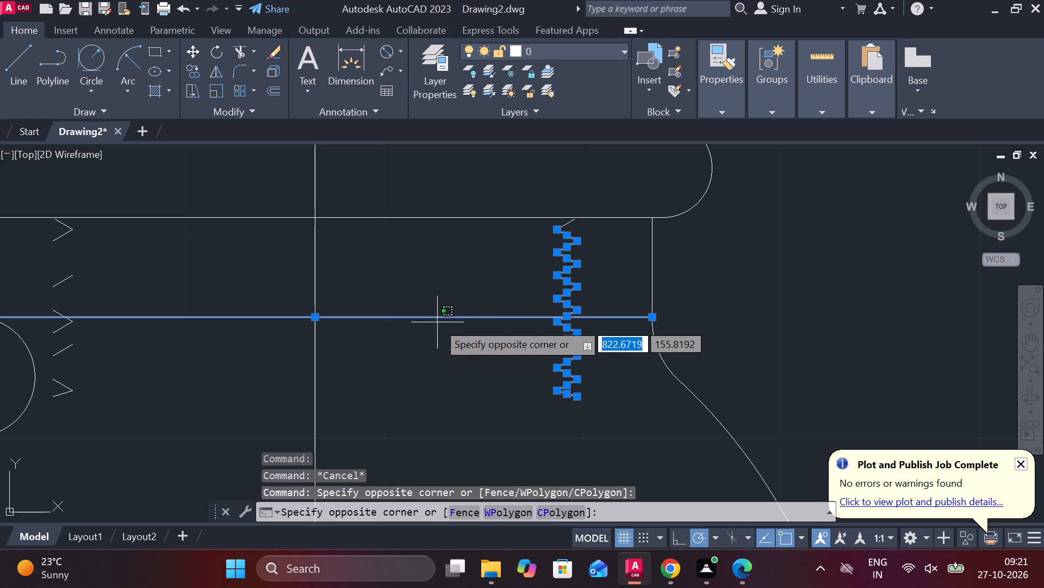
pyautogui.keyDown('shift'); pyautogui.click(413, 318); pyautogui.keyUp('shift')
pyautogui.keyDown('shift'); pyautogui.click(400, 313); pyautogui.keyUp('shift')
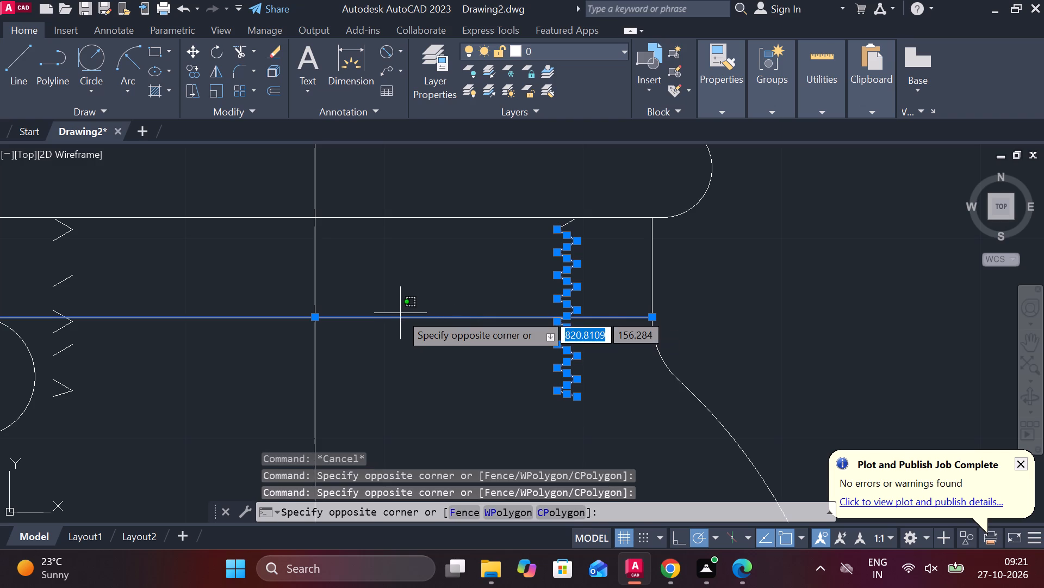
pyautogui.keyDown('shift'); pyautogui.click(395, 316); pyautogui.keyUp('shift')
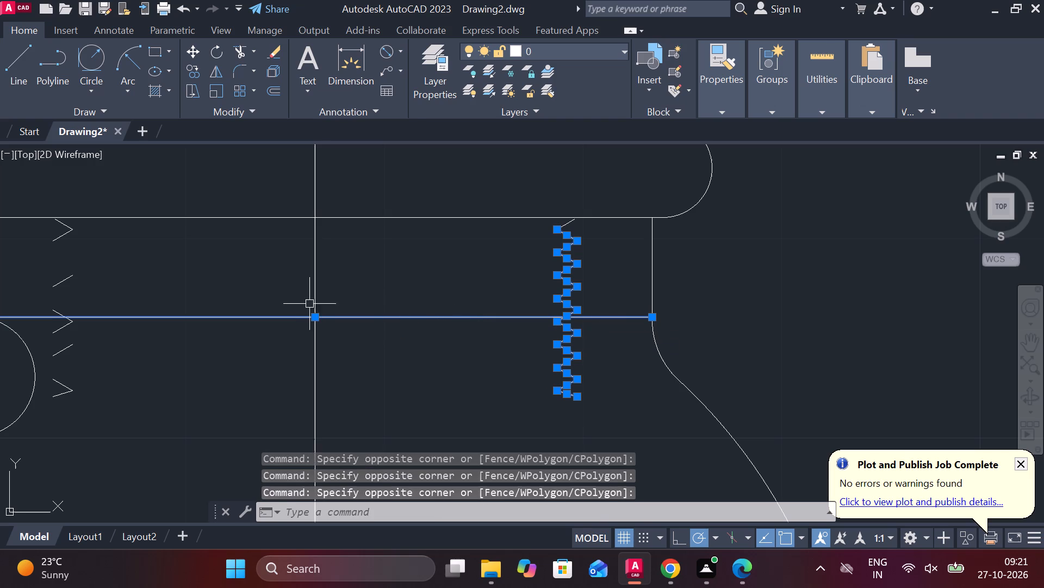
pyautogui.keyDown('shift'); pyautogui.click(315, 316); pyautogui.keyUp('shift')
pyautogui.write('E')
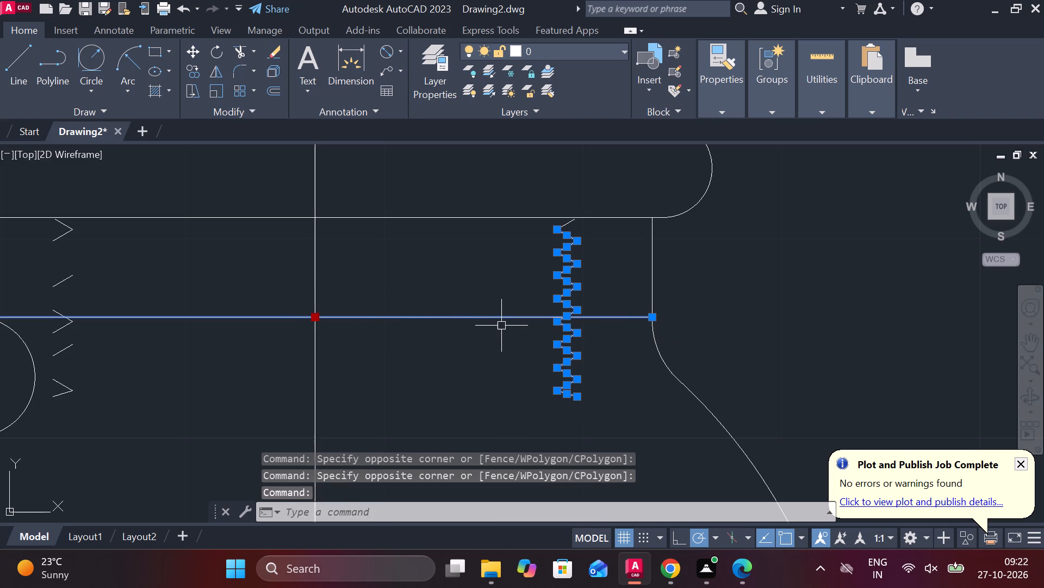
pyautogui.press('space')
# Erase all the leftover thread segments on the left side of the shank, below the bracket's flange.
pyautogui.scroll(-3, 551, 273)
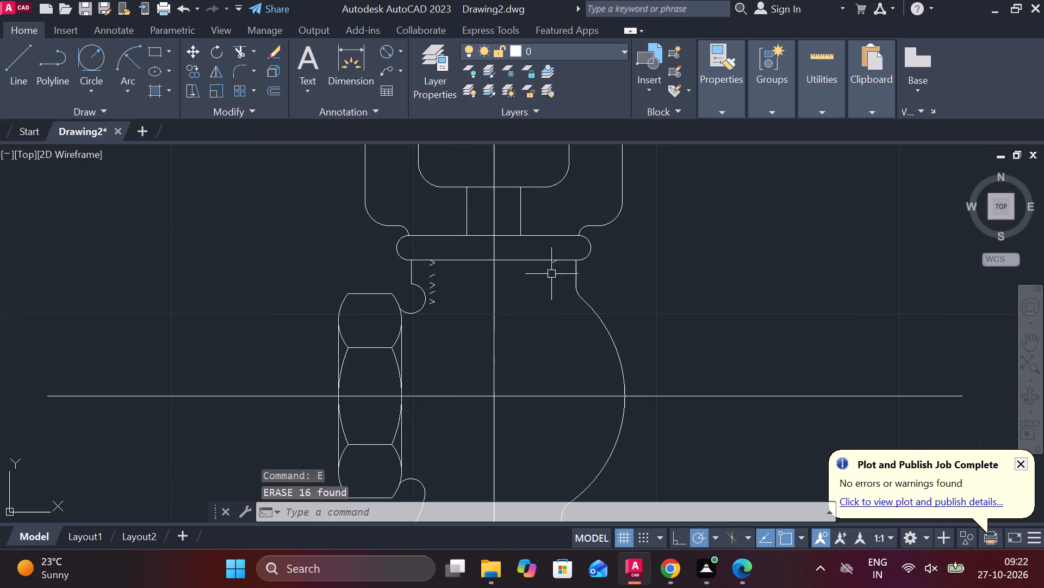
pyautogui.scroll(2, 419, 311)
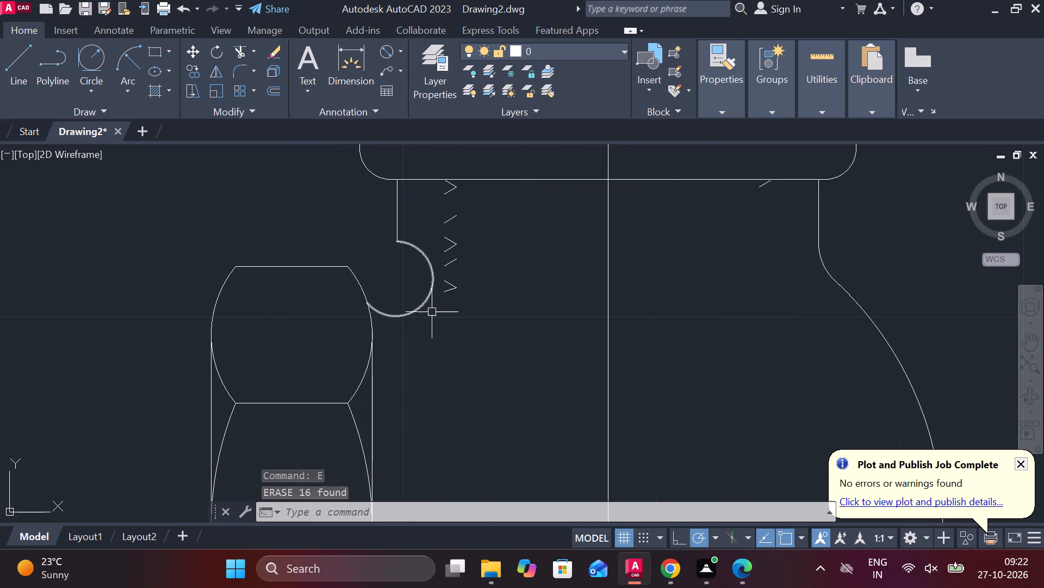
pyautogui.moveTo(461, 307); pyautogui.dragTo(461, 299)
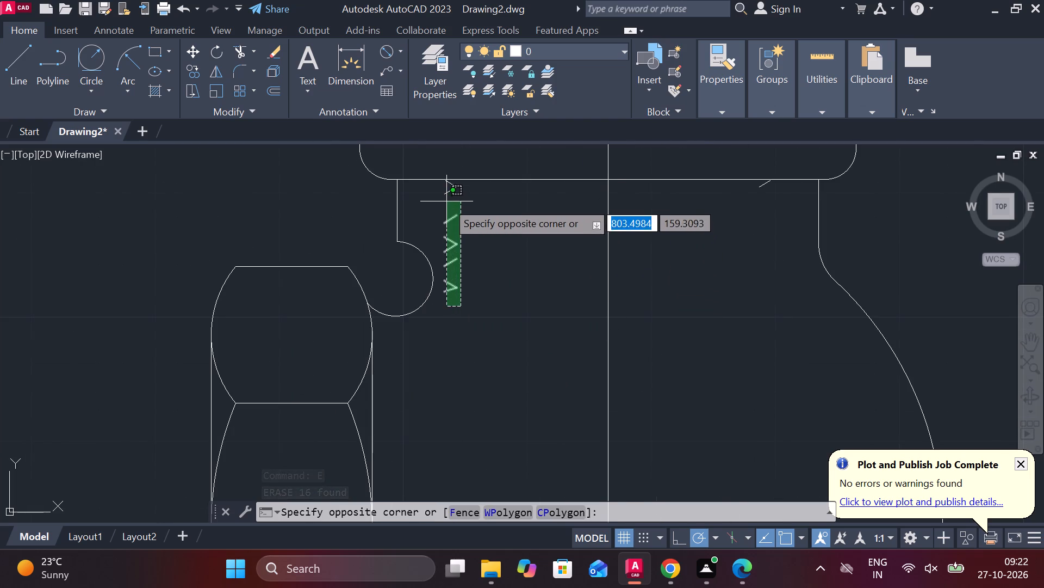
pyautogui.click(446, 201)
pyautogui.write('E')
pyautogui.press('space')
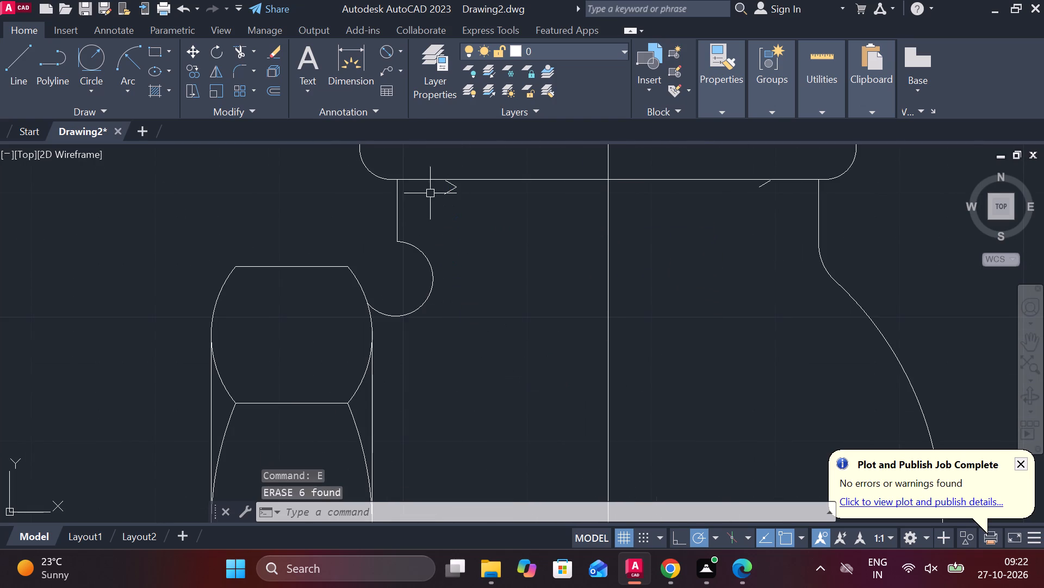
pyautogui.click(445, 191)
pyautogui.click(448, 183)
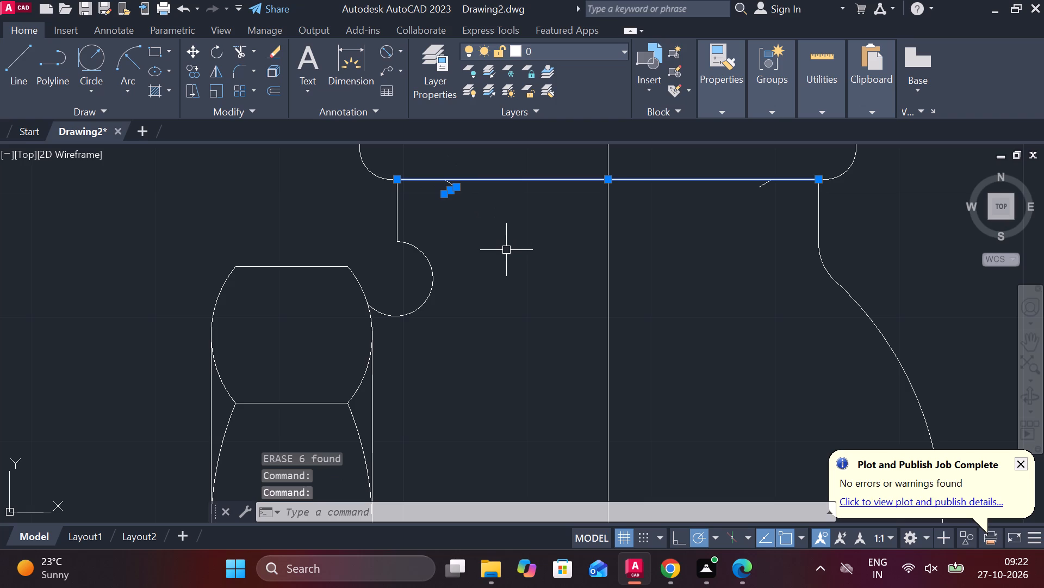
pyautogui.press('Escape')
pyautogui.scroll(2, 465, 198)
pyautogui.click(421, 184)
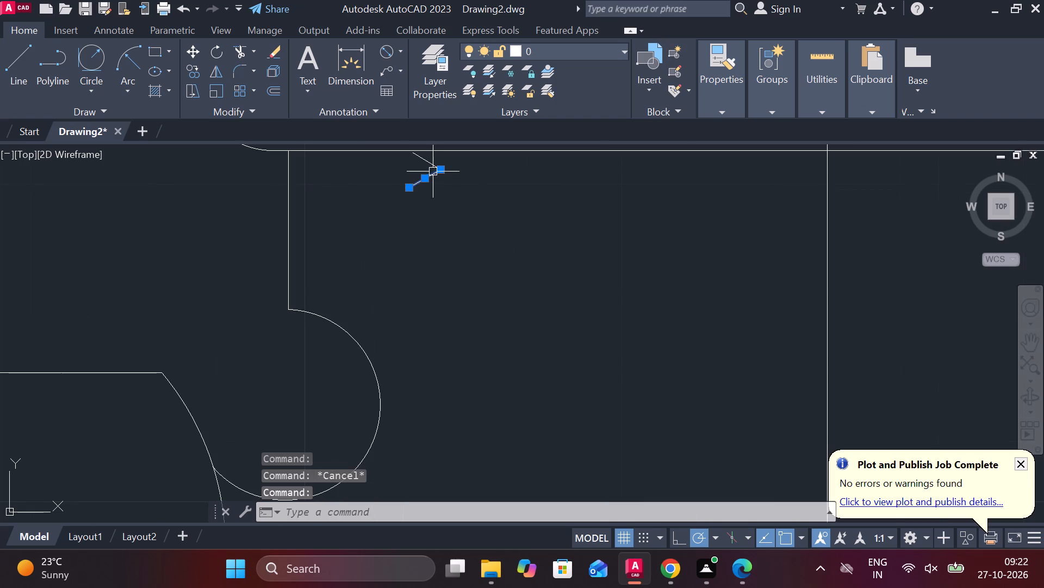
pyautogui.click(434, 168)
pyautogui.moveTo(479, 220); pyautogui.dragTo(505, 319, button='middle')
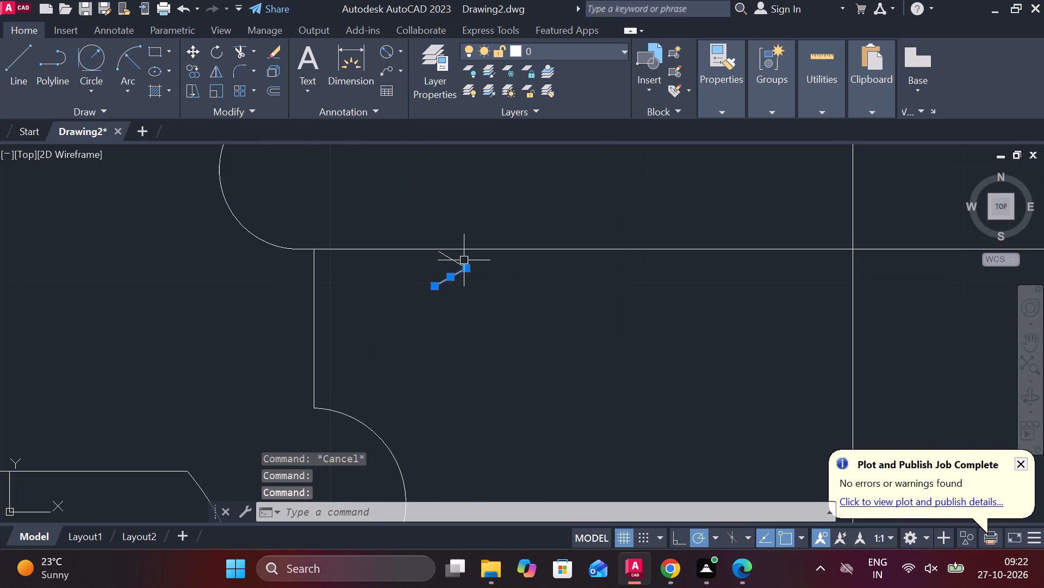
pyautogui.click(450, 257)
pyautogui.write('E')
pyautogui.press('space')
# Erase the last short thread segment on the right side, just below the bracket's flange.
pyautogui.scroll(-4, 530, 337)
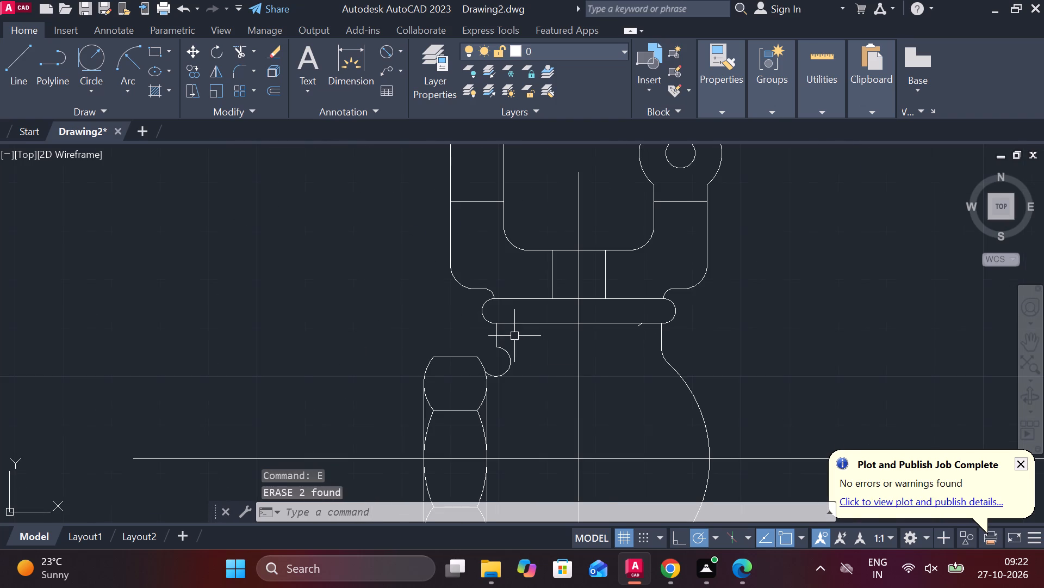
pyautogui.scroll(3, 626, 335)
pyautogui.click(673, 302)
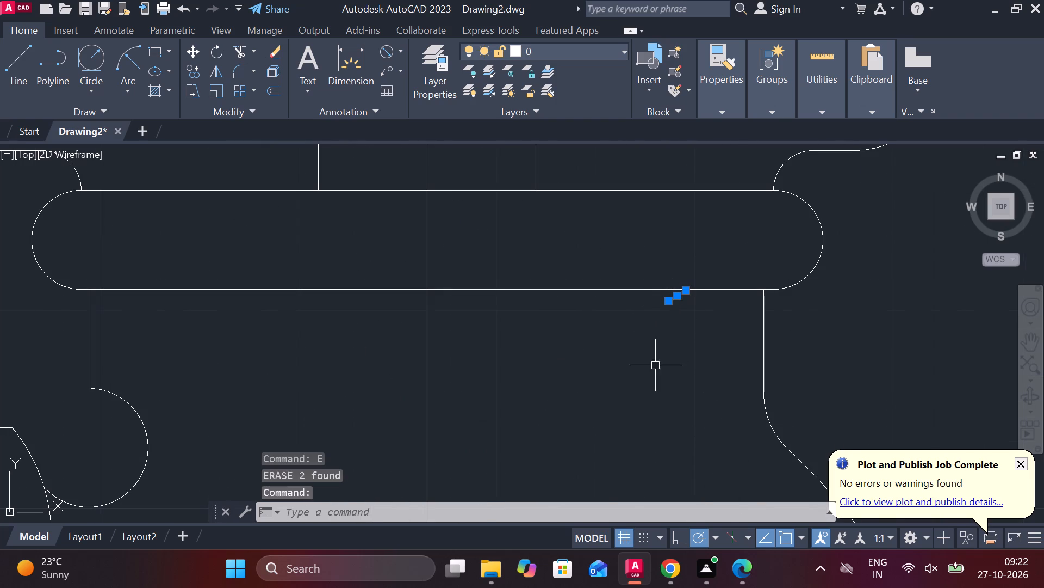
pyautogui.write('E')
pyautogui.press('space')
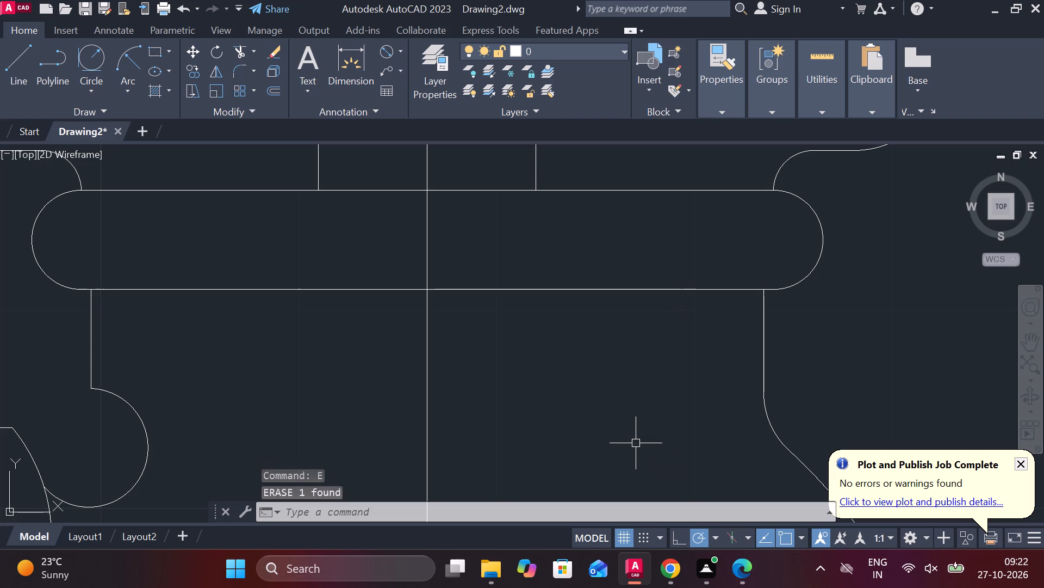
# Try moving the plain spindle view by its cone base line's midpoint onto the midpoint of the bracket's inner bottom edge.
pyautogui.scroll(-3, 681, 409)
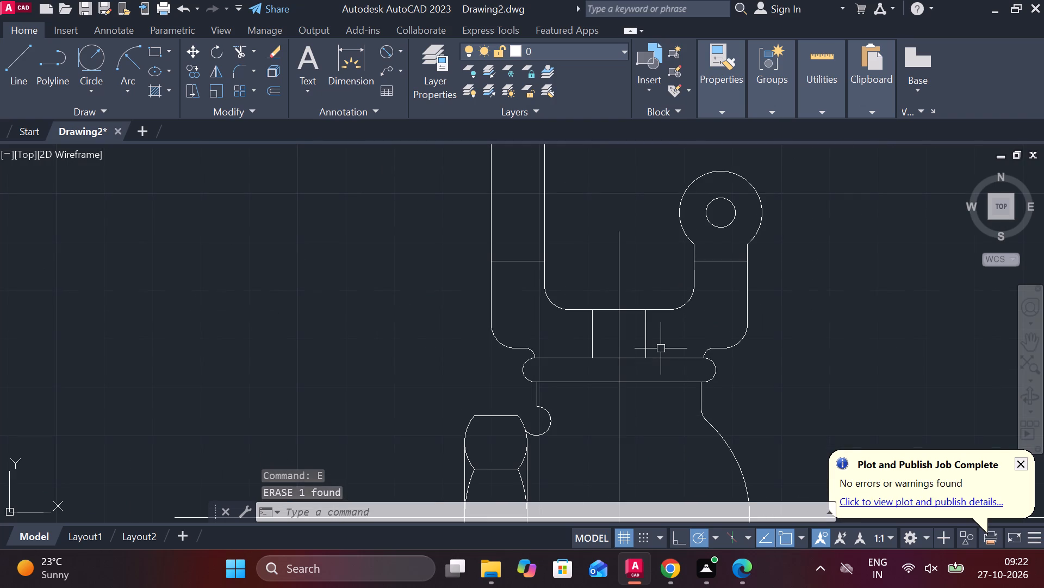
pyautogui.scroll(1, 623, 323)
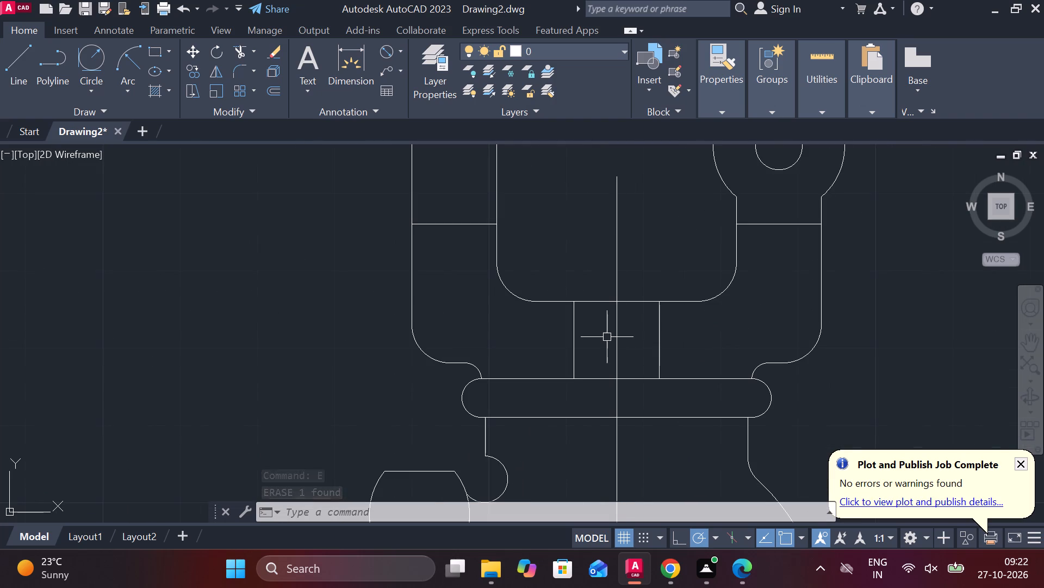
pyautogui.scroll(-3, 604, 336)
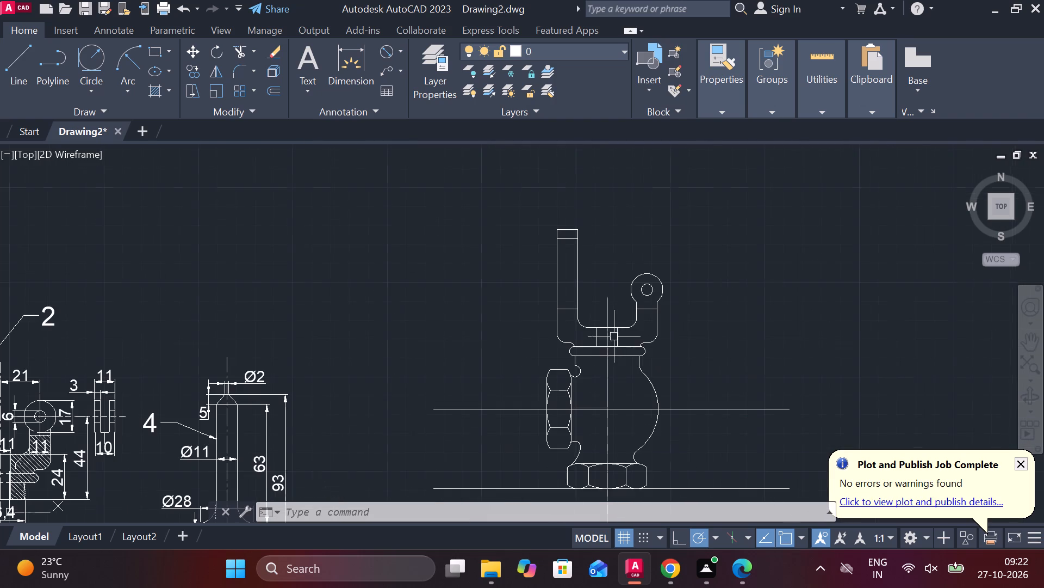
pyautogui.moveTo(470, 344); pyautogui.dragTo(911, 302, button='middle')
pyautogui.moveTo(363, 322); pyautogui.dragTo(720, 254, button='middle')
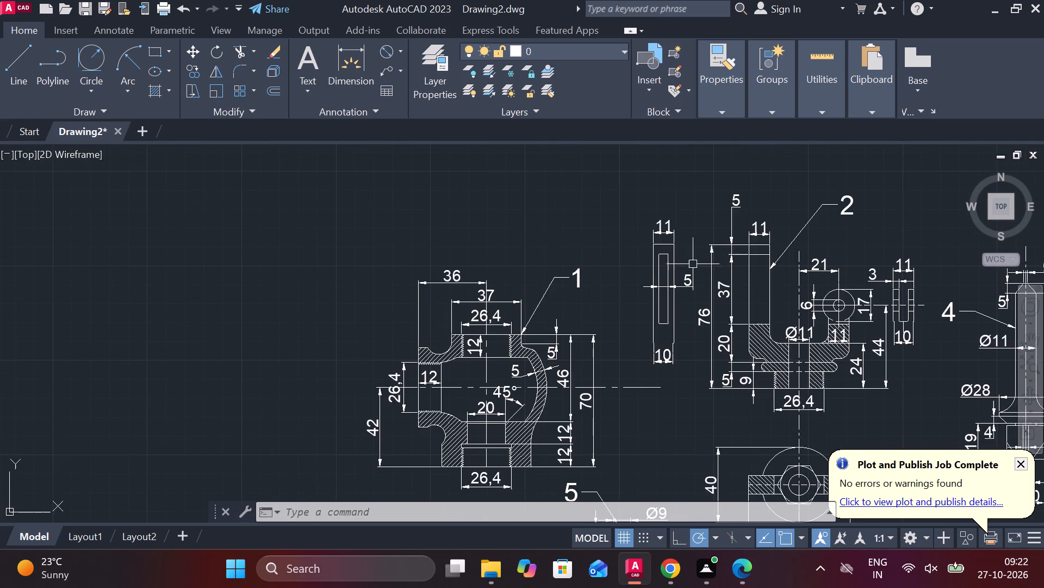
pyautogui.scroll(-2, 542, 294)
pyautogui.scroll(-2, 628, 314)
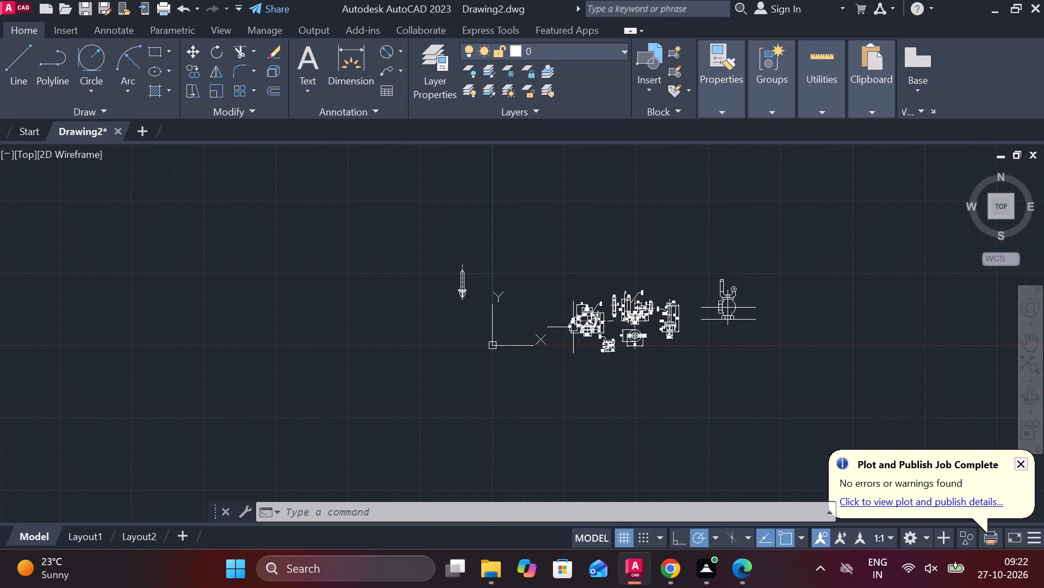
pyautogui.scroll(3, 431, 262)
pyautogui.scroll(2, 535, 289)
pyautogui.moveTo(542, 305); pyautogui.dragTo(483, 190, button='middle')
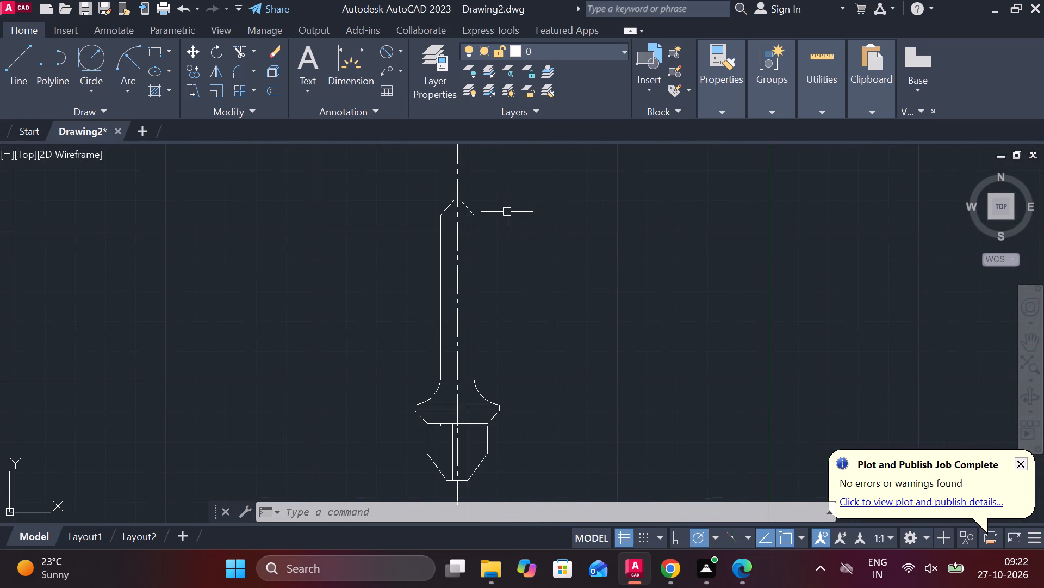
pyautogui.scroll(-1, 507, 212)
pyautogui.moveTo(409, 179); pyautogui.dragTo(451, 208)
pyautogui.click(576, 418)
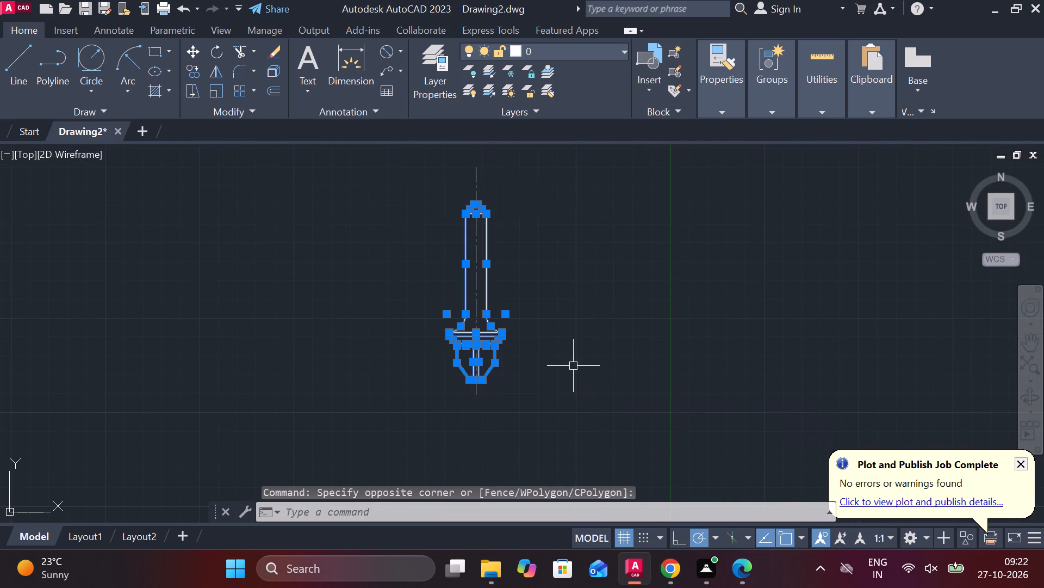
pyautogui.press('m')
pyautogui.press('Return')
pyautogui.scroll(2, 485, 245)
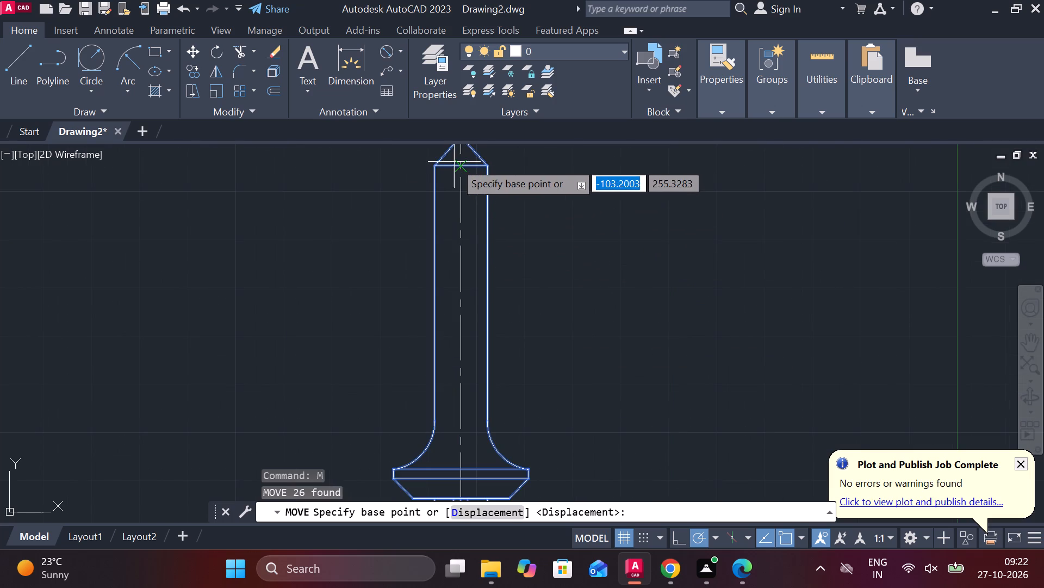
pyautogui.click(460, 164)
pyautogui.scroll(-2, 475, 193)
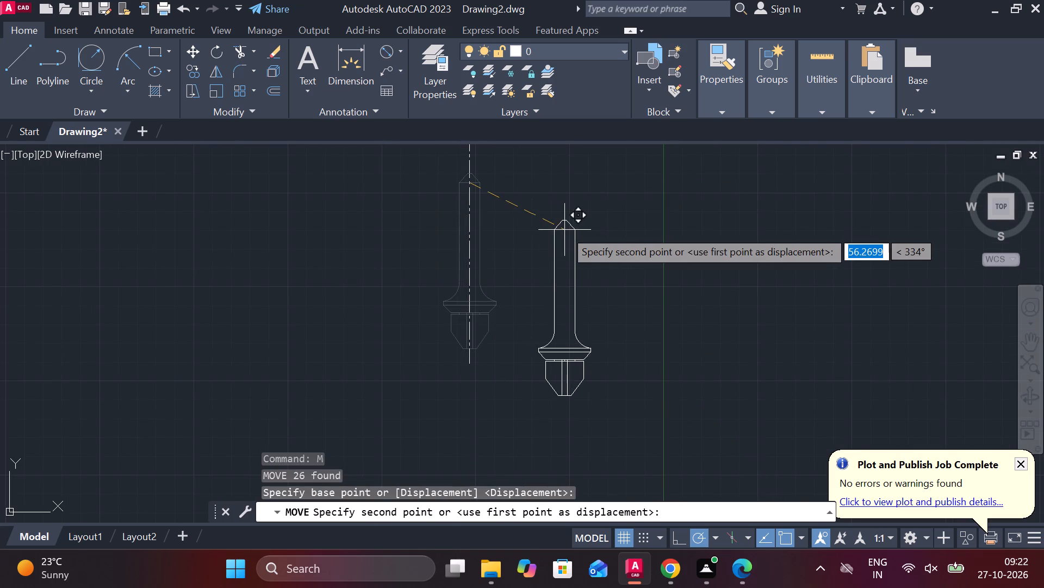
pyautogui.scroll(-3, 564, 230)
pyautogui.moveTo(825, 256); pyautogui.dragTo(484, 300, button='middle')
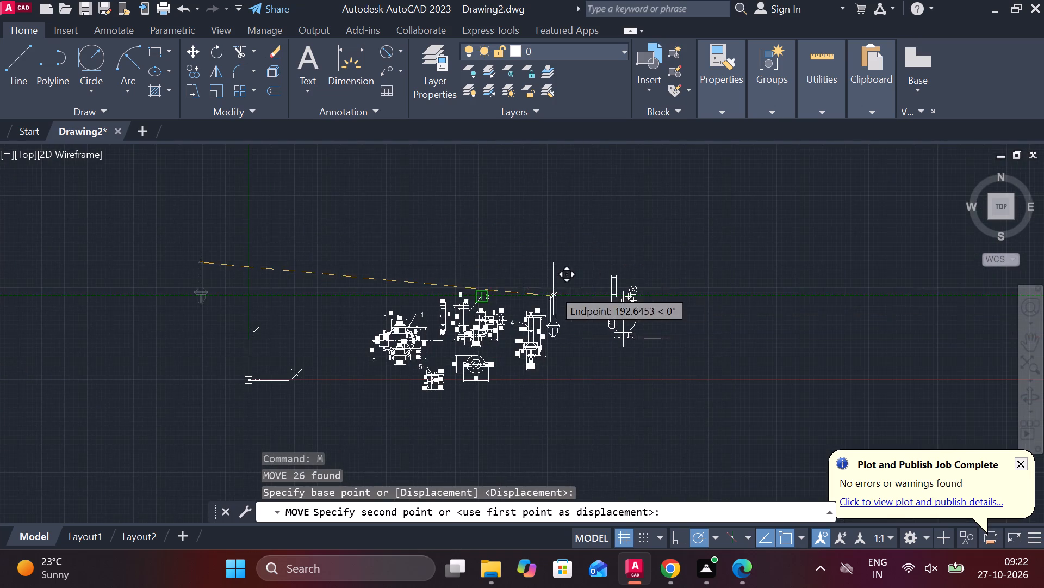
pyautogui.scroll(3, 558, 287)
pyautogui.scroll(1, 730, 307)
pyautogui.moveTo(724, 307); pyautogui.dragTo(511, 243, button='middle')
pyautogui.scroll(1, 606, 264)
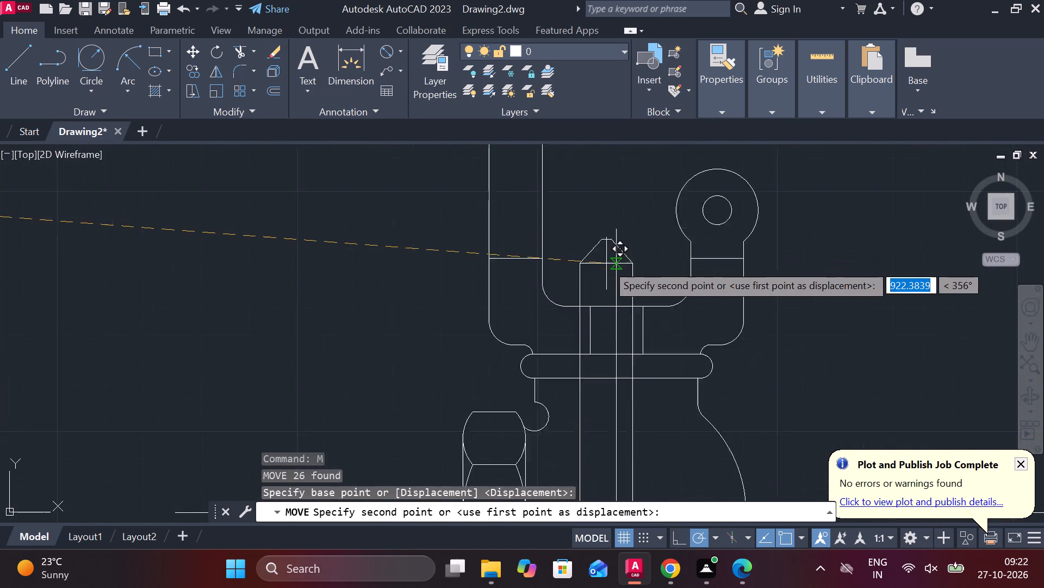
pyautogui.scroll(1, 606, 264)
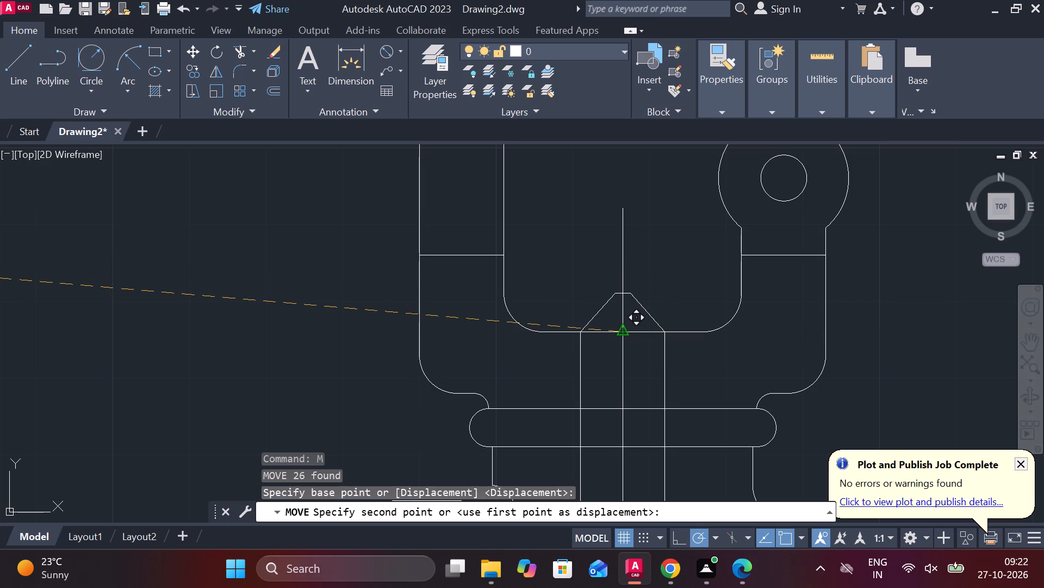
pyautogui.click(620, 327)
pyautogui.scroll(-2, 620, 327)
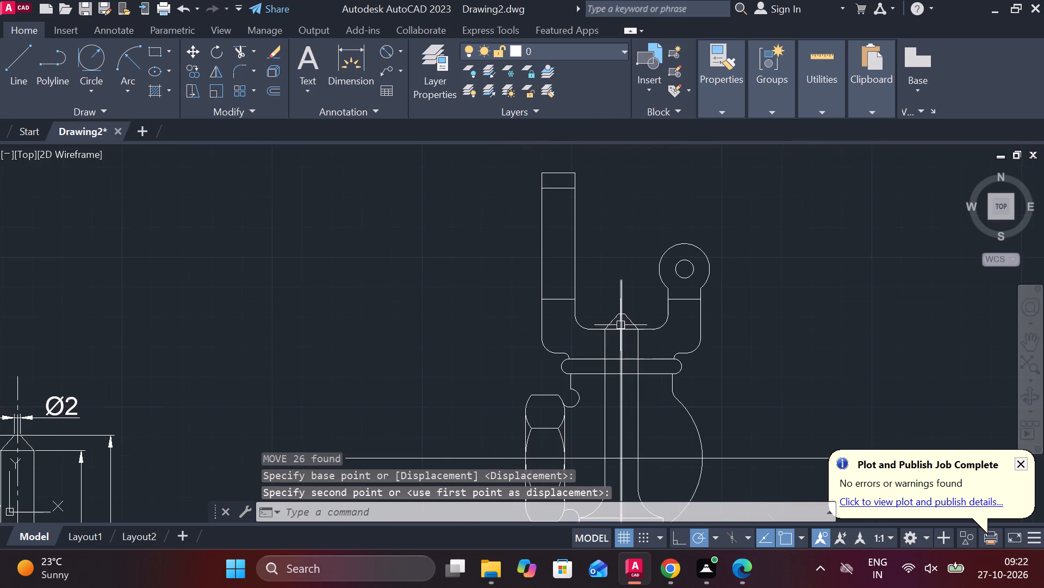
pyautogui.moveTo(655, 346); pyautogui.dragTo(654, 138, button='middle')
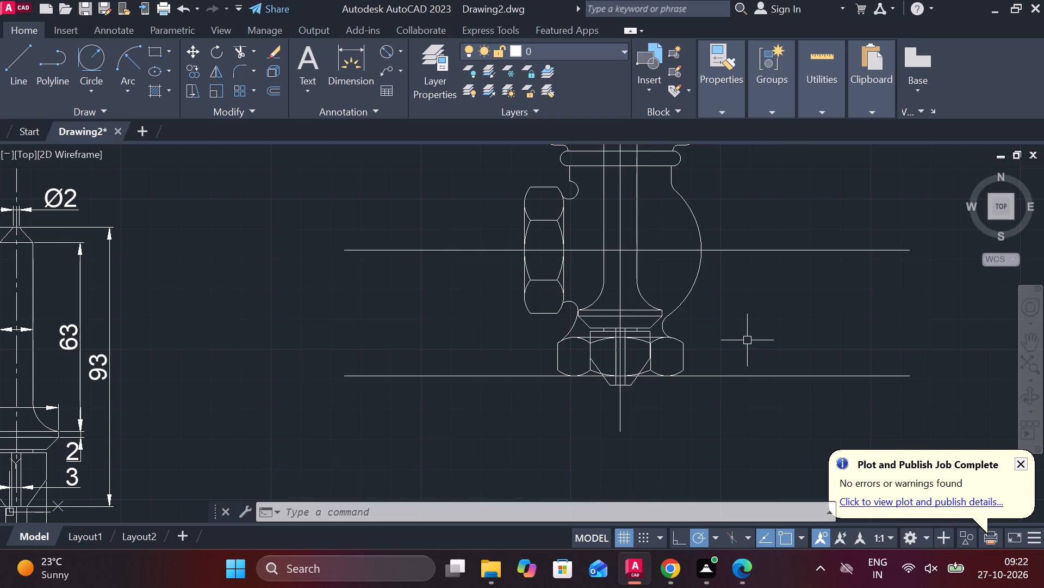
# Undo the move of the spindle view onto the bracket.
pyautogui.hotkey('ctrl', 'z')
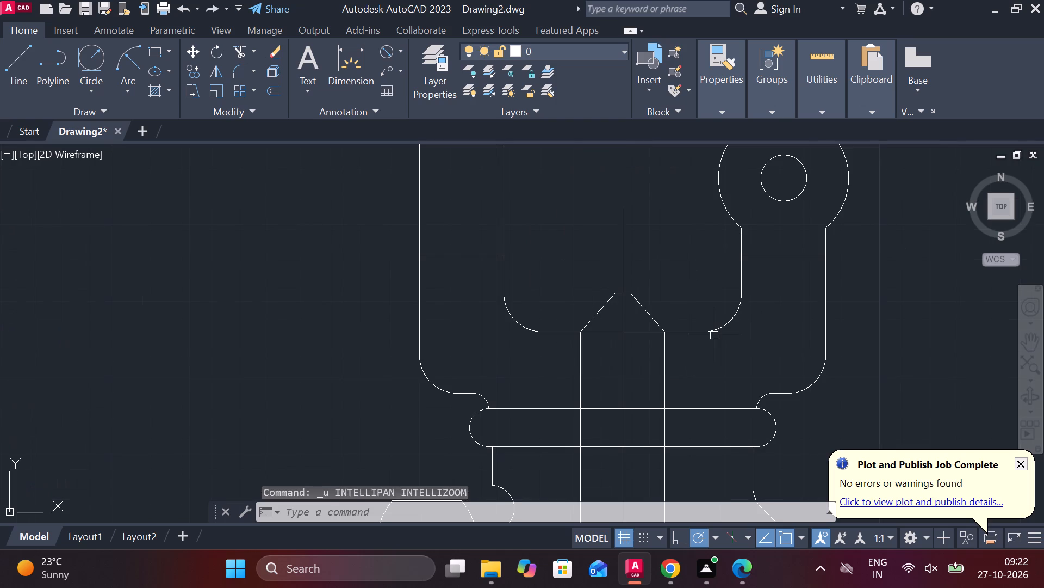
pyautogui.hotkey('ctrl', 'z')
# Copy the plain spindle's cone tip outline by its top midpoint, undoing the placement on the bracket and leaving the copy beside the spindle.
pyautogui.scroll(2, 488, 218)
pyautogui.moveTo(488, 218); pyautogui.dragTo(509, 261, button='middle')
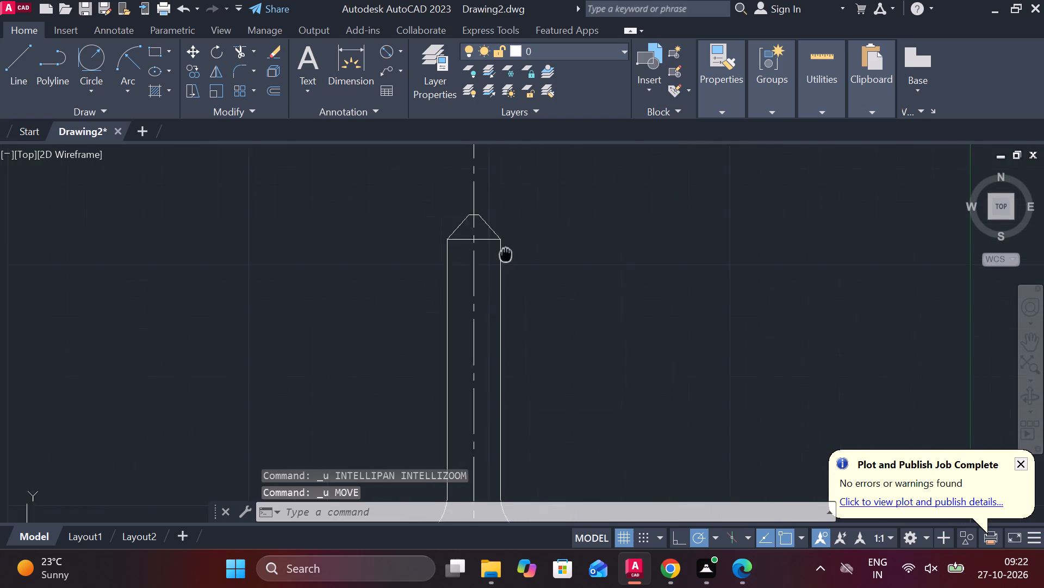
pyautogui.moveTo(509, 261); pyautogui.dragTo(509, 264, button='middle')
pyautogui.scroll(2, 472, 213)
pyautogui.click(461, 272)
pyautogui.click(452, 312)
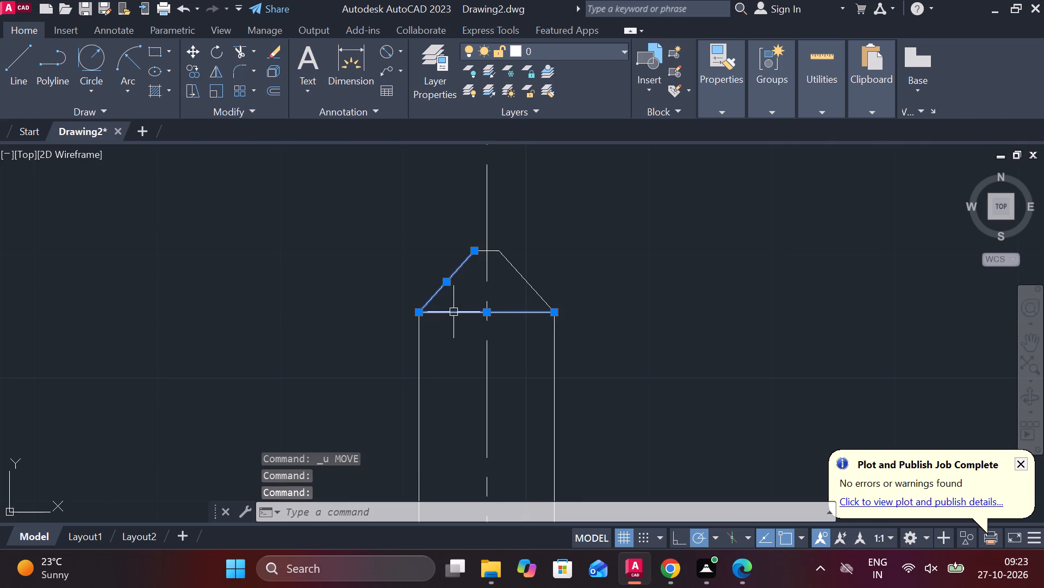
pyautogui.click(541, 299)
pyautogui.scroll(3, 494, 248)
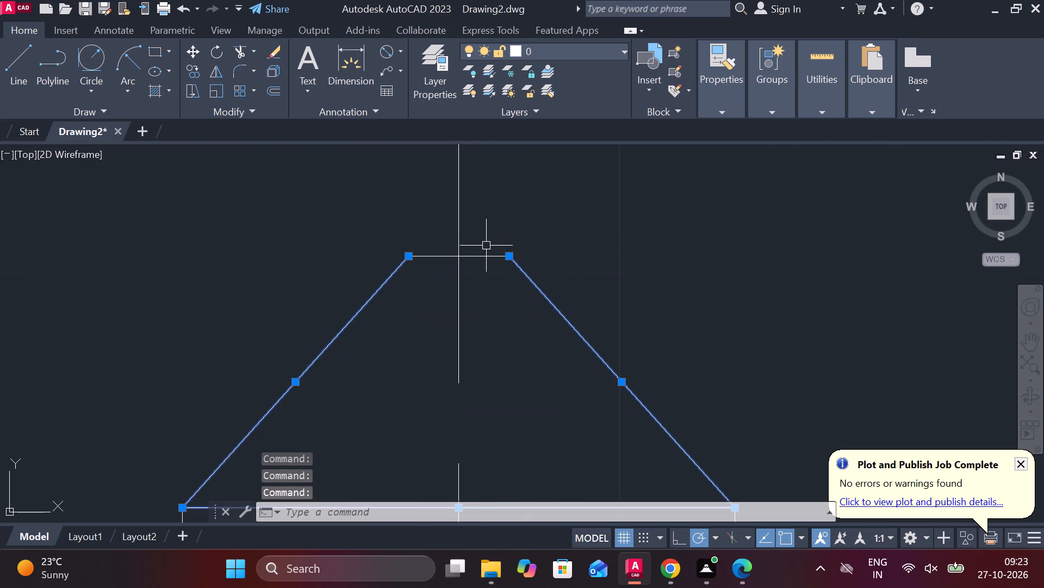
pyautogui.click(485, 254)
pyautogui.scroll(-1, 530, 247)
pyautogui.click(471, 255)
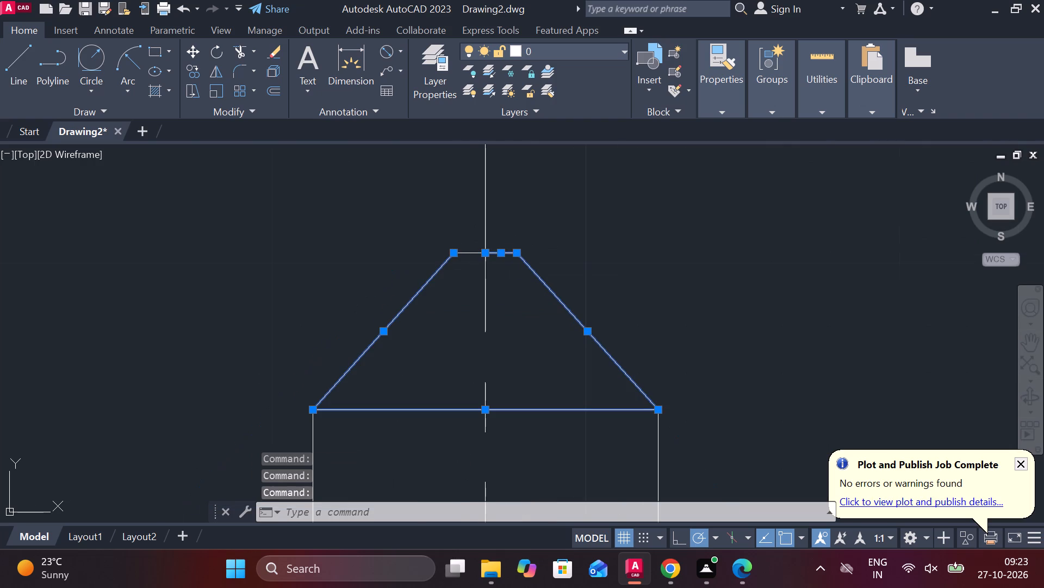
pyautogui.scroll(-1, 589, 256)
pyautogui.write('CO')
pyautogui.press('Return')
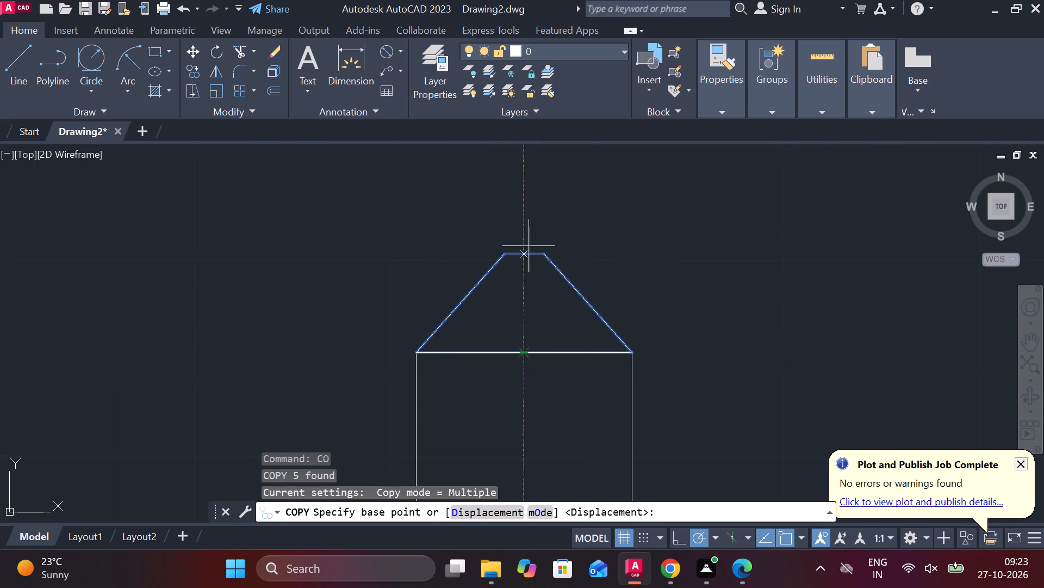
pyautogui.click(520, 250)
pyautogui.scroll(-3, 540, 244)
pyautogui.scroll(-2, 607, 237)
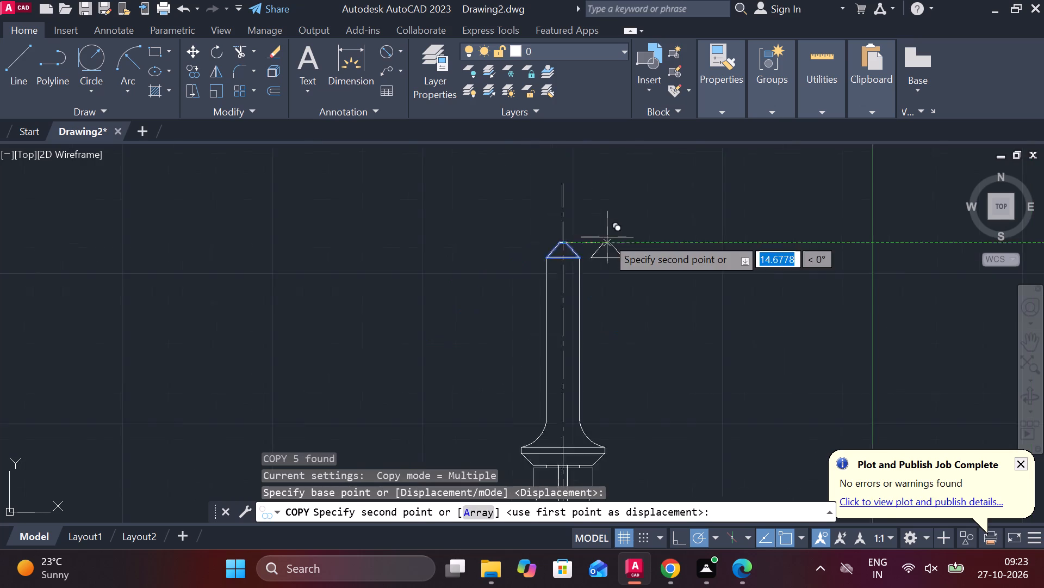
pyautogui.scroll(-3, 607, 237)
pyautogui.moveTo(691, 265); pyautogui.dragTo(414, 293, button='middle')
pyautogui.scroll(3, 743, 291)
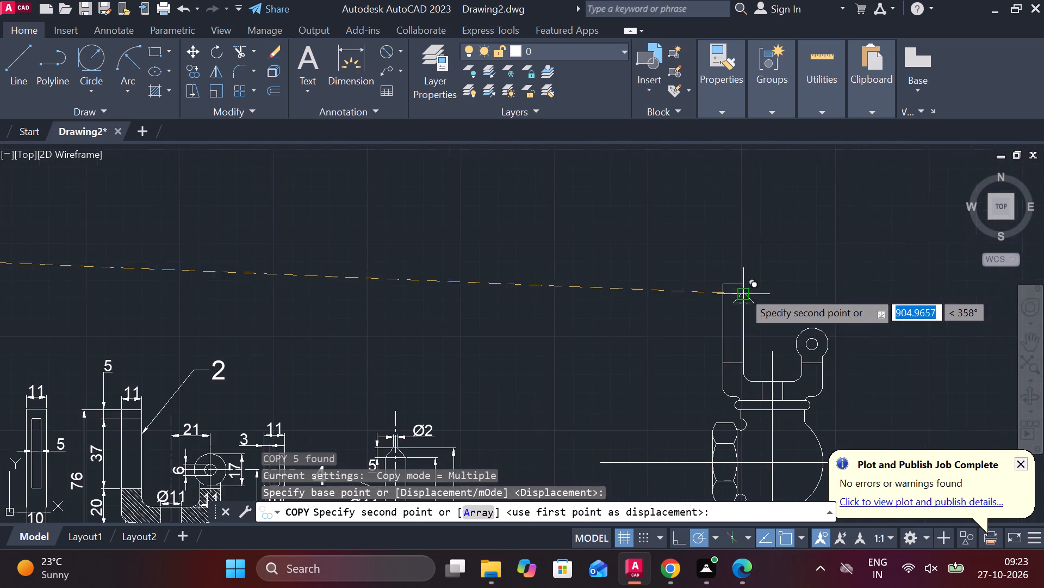
pyautogui.moveTo(753, 312); pyautogui.dragTo(651, 253, button='middle')
pyautogui.scroll(4, 662, 298)
pyautogui.moveTo(667, 292); pyautogui.dragTo(635, 182, button='middle')
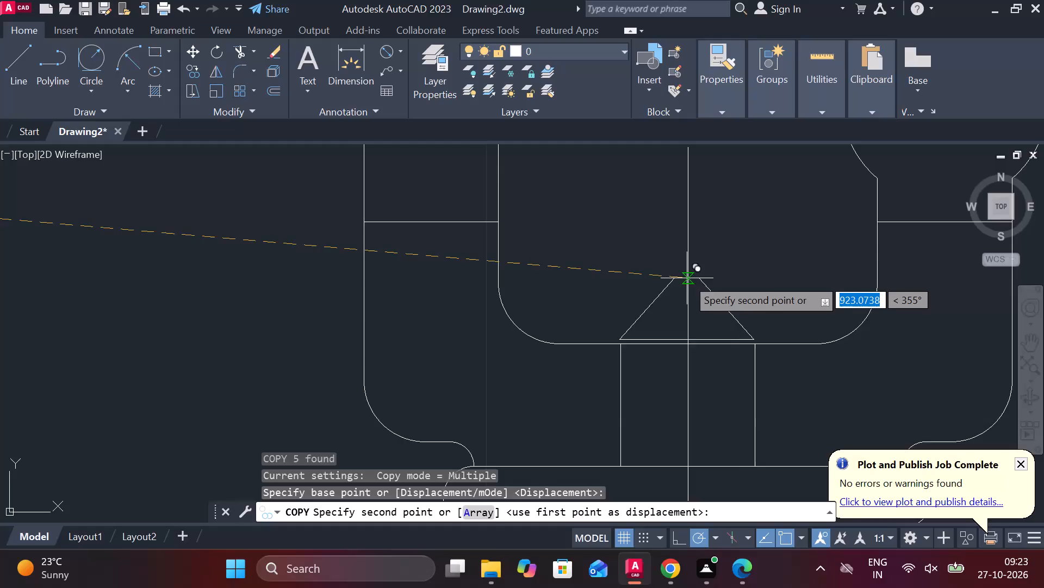
pyautogui.click(688, 283)
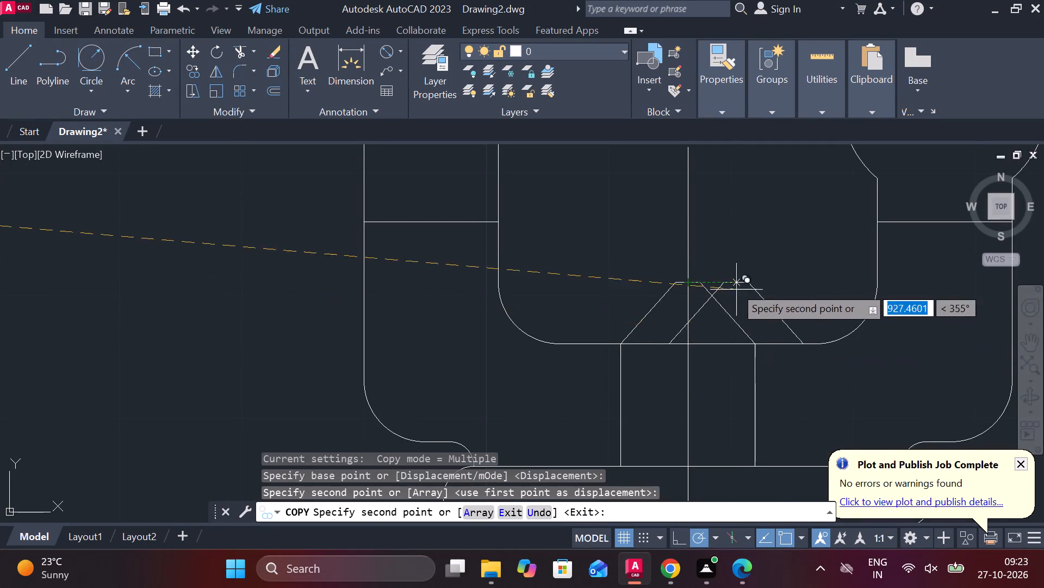
pyautogui.scroll(3, 729, 275)
pyautogui.moveTo(732, 266); pyautogui.dragTo(591, 0, button='middle')
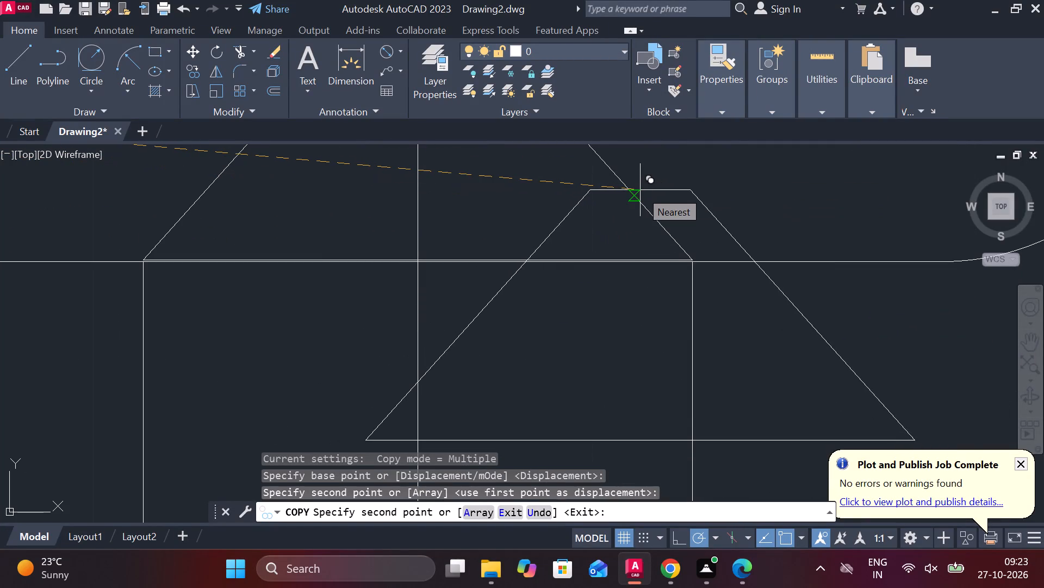
pyautogui.hotkey('ctrl', 'z')
pyautogui.click(766, 179)
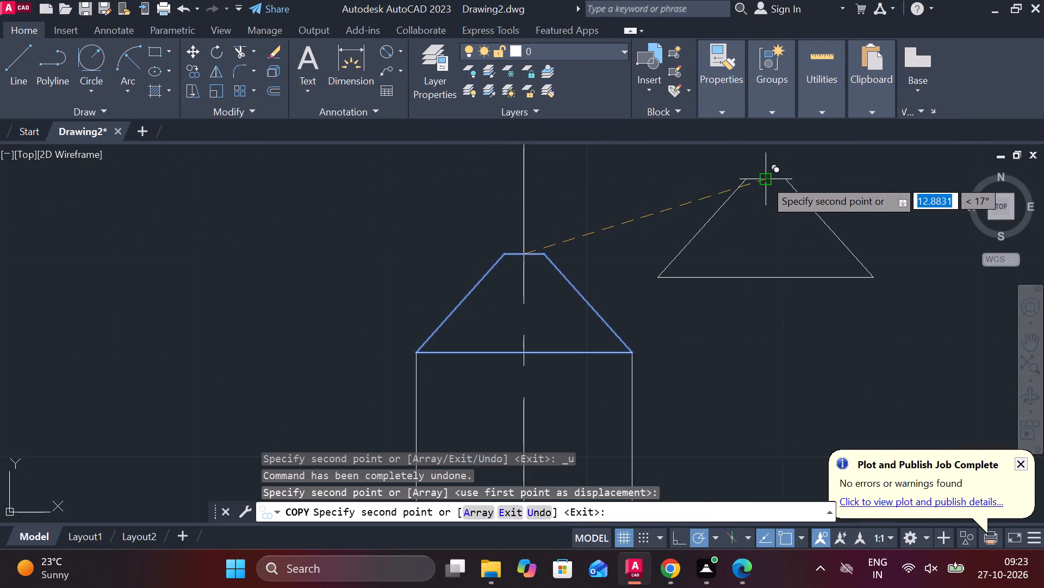
pyautogui.press('Escape')
pyautogui.click(678, 161)
pyautogui.press('Escape')
# Move the copied cone tip outline by its base line's midpoint onto the midpoint of the bracket's inner bottom edge.
pyautogui.moveTo(623, 156); pyautogui.dragTo(652, 170)
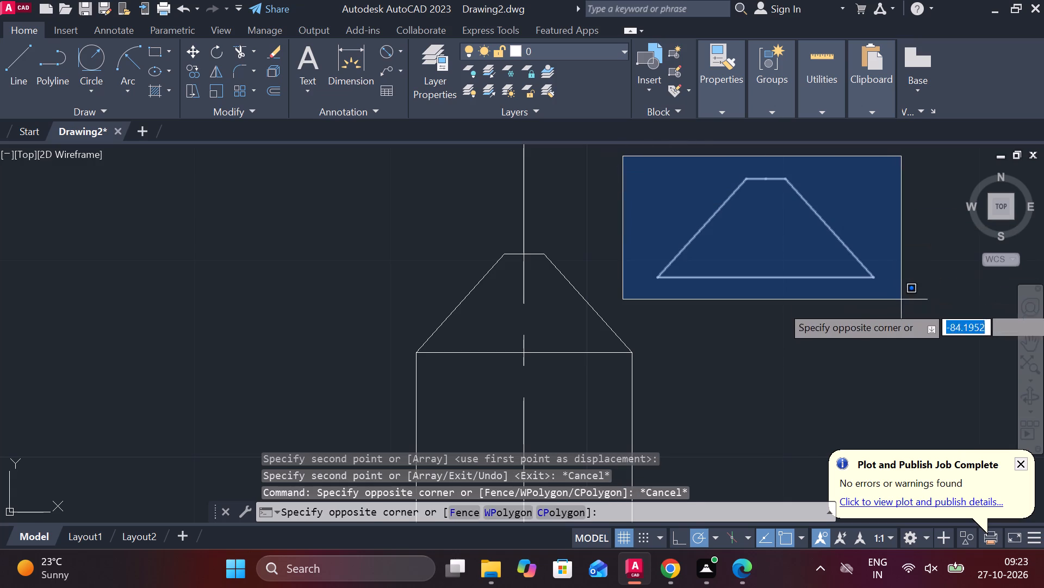
pyautogui.click(909, 311)
pyautogui.press('m')
pyautogui.press('Return')
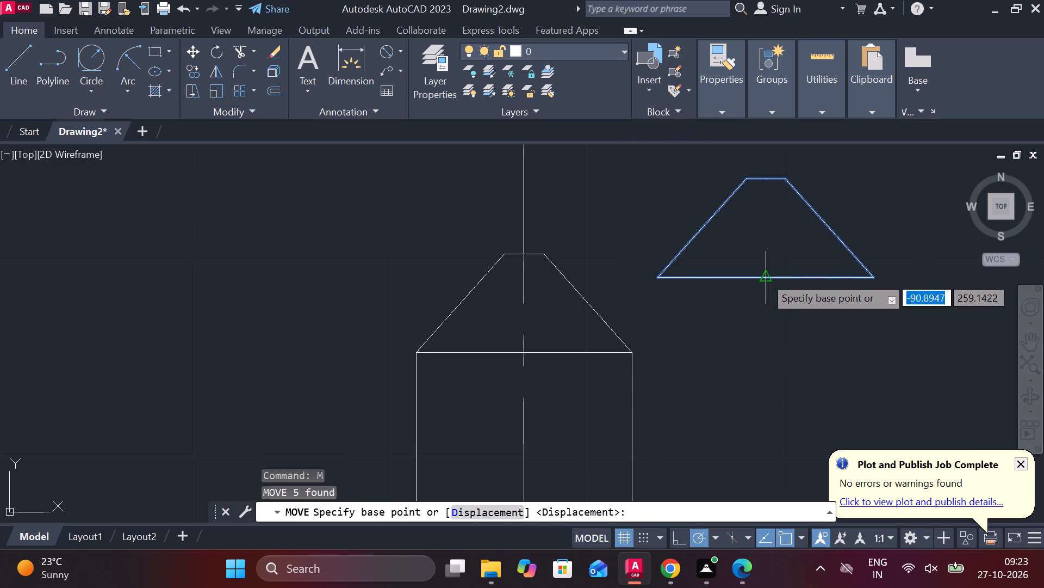
pyautogui.click(762, 280)
pyautogui.scroll(-6, 762, 280)
pyautogui.moveTo(779, 295); pyautogui.dragTo(122, 221, button='middle')
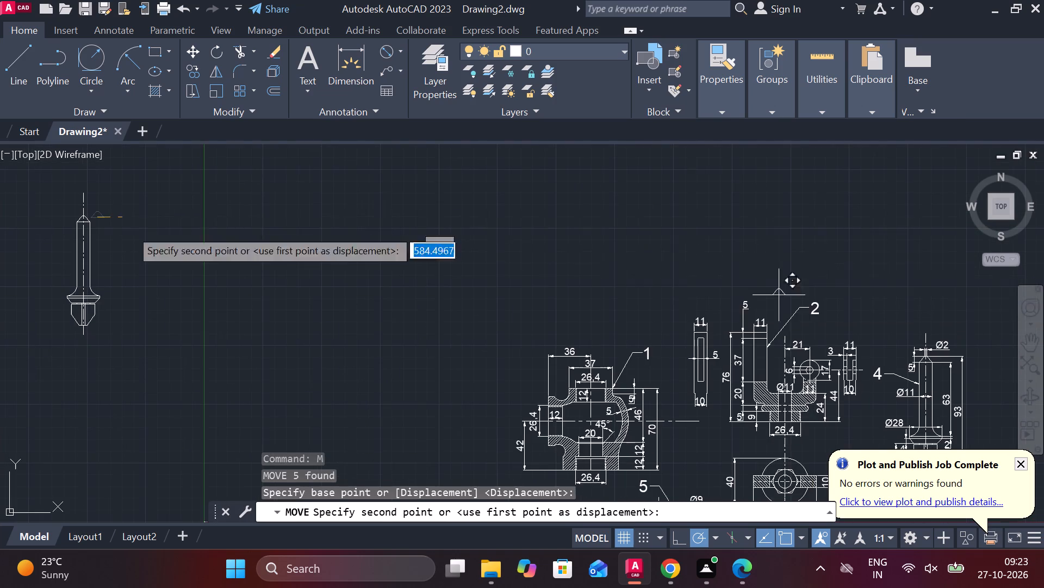
pyautogui.moveTo(883, 316); pyautogui.dragTo(514, 197, button='middle')
pyautogui.scroll(3, 803, 182)
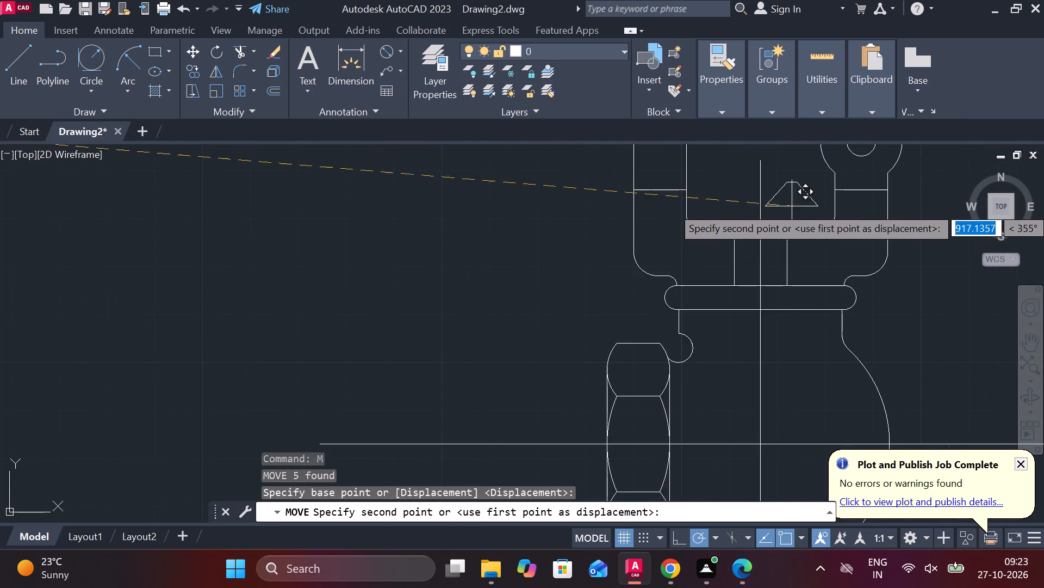
pyautogui.scroll(3, 792, 206)
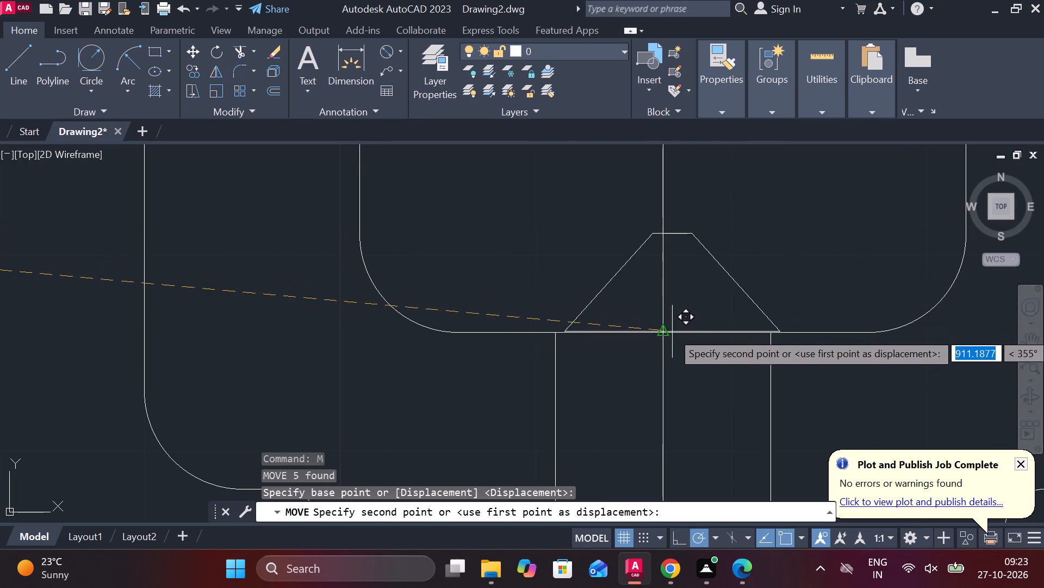
pyautogui.click(666, 330)
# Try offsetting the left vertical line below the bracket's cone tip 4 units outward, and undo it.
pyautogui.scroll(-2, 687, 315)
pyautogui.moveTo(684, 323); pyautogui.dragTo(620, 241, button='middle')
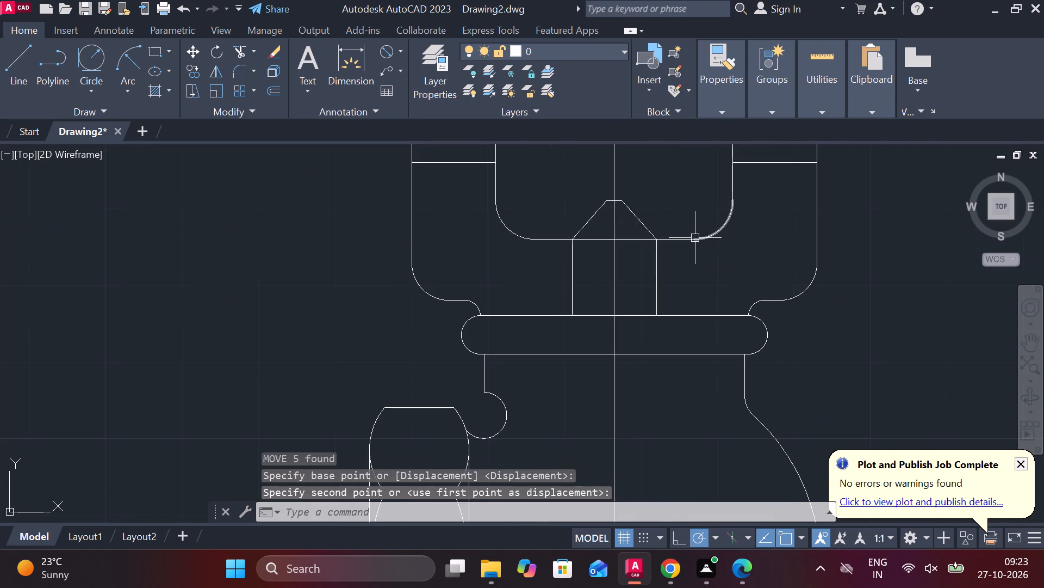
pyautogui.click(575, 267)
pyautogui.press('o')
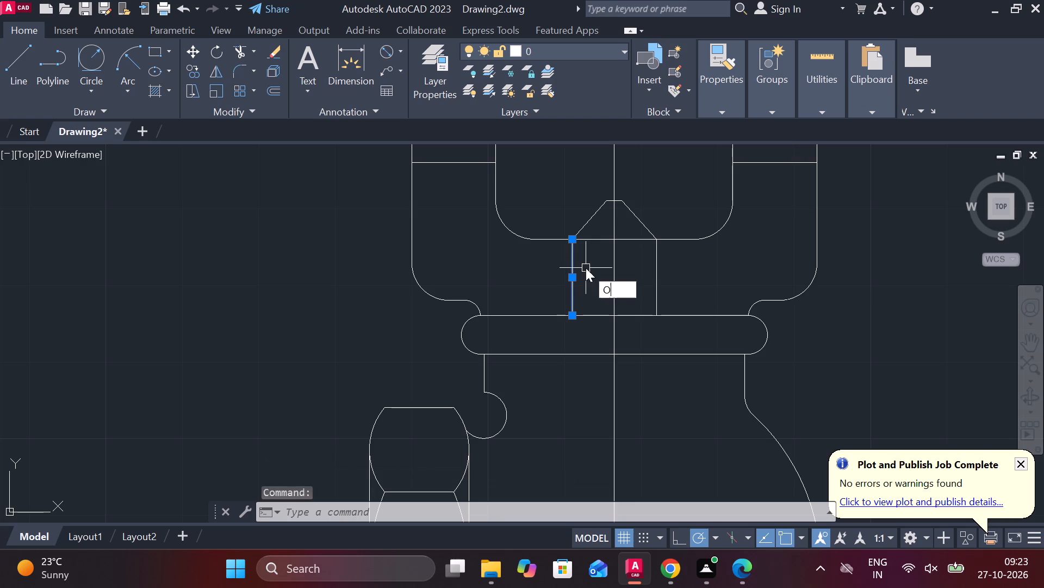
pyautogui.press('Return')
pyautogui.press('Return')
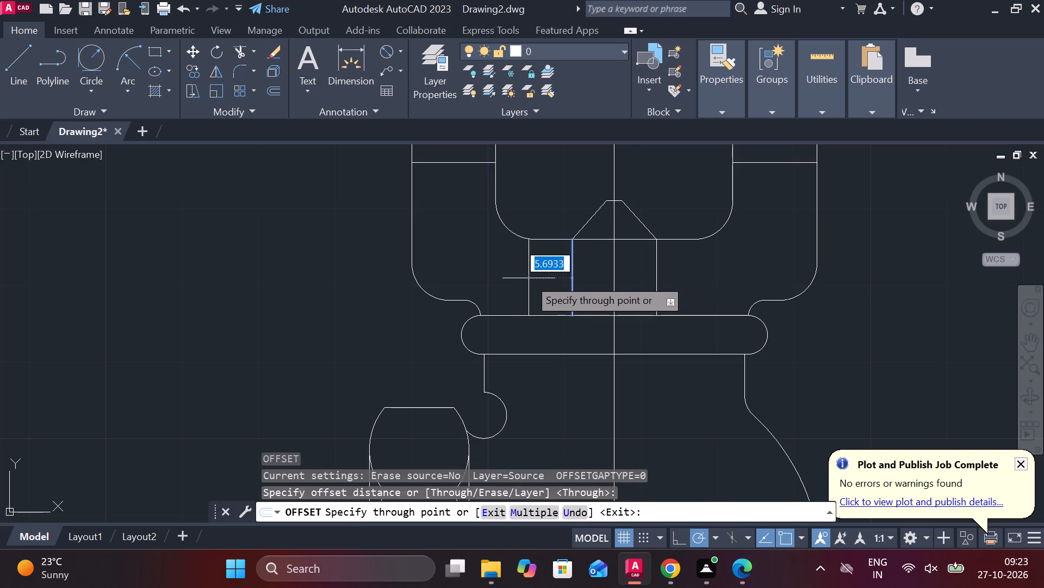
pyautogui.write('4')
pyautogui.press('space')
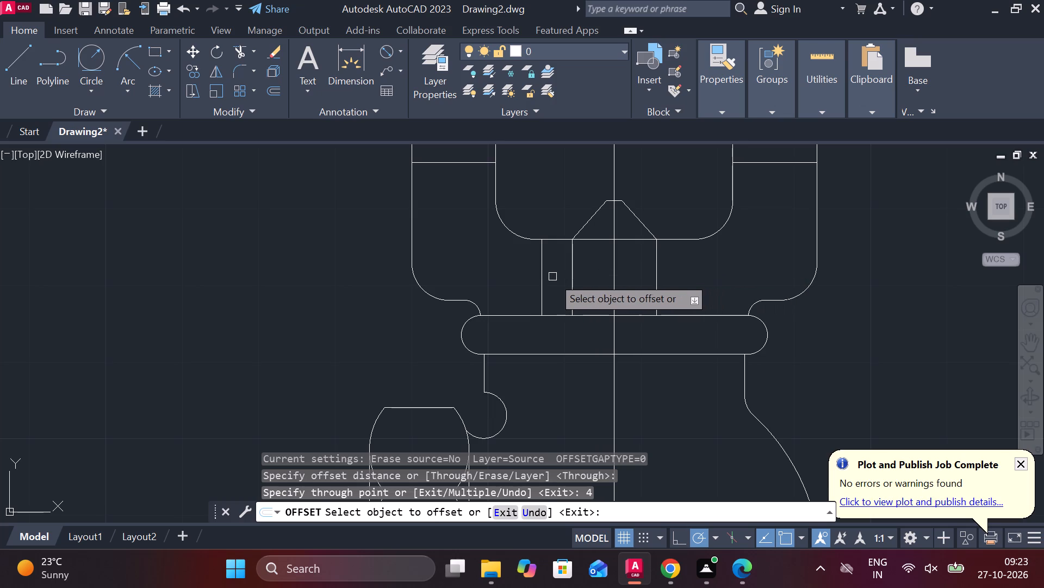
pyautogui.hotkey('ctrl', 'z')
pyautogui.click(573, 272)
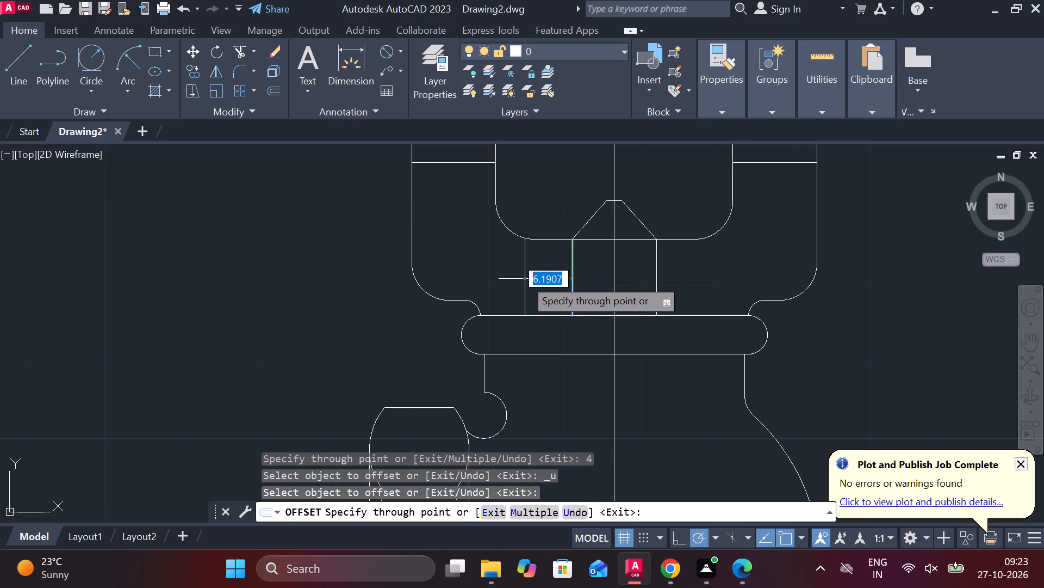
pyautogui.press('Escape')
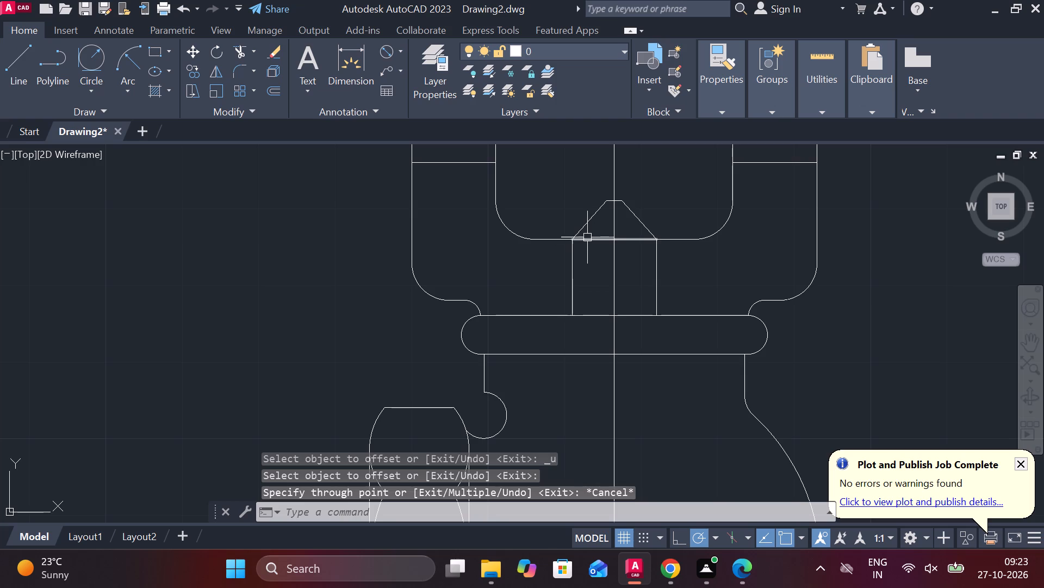
# Offset the cone tip's base line 1 unit downward on the bracket.
pyautogui.click(588, 237)
pyautogui.press('o')
pyautogui.press('Return')
pyautogui.press('Return')
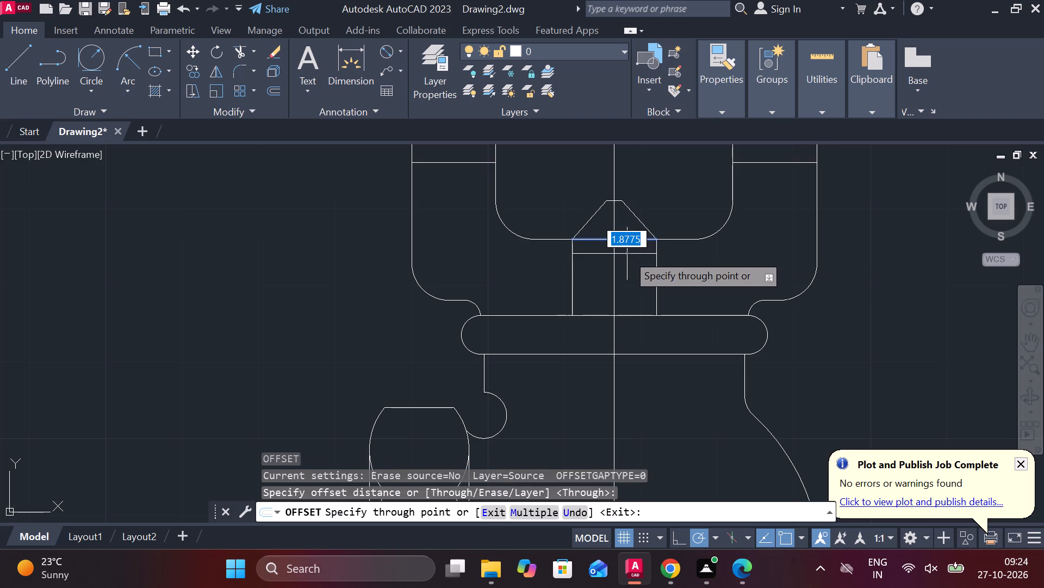
pyautogui.write('1')
pyautogui.press('space')
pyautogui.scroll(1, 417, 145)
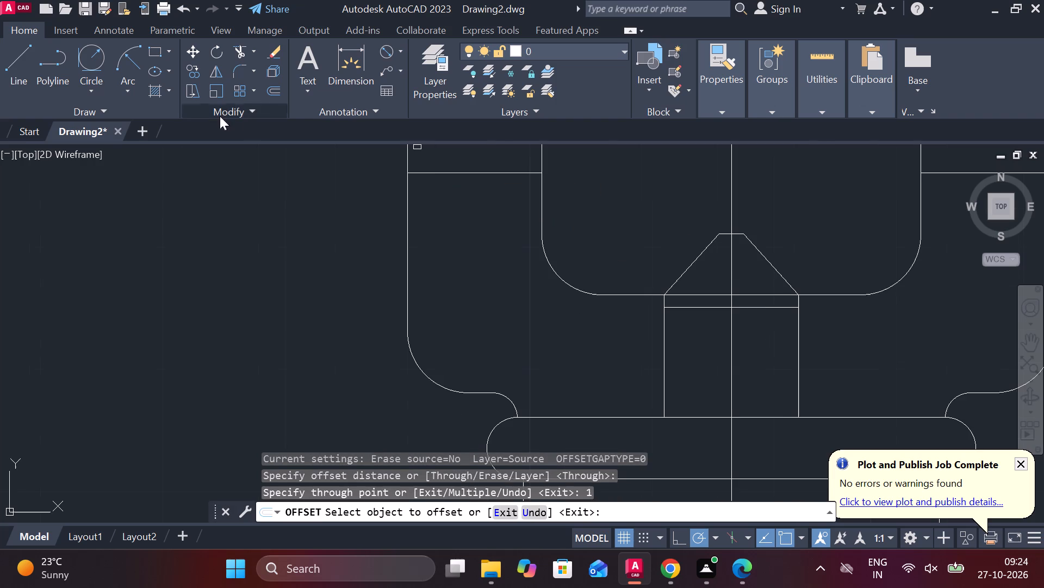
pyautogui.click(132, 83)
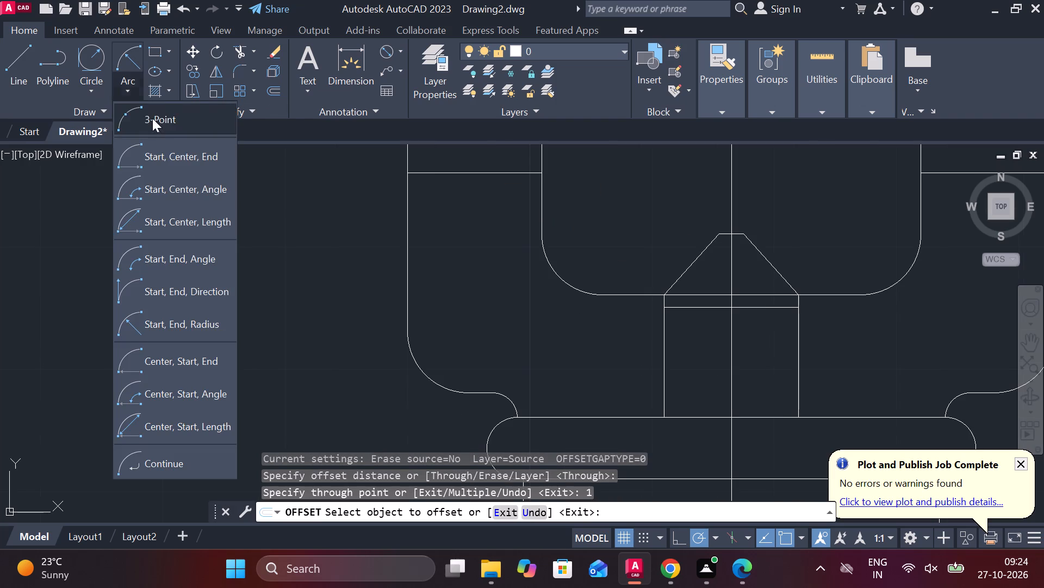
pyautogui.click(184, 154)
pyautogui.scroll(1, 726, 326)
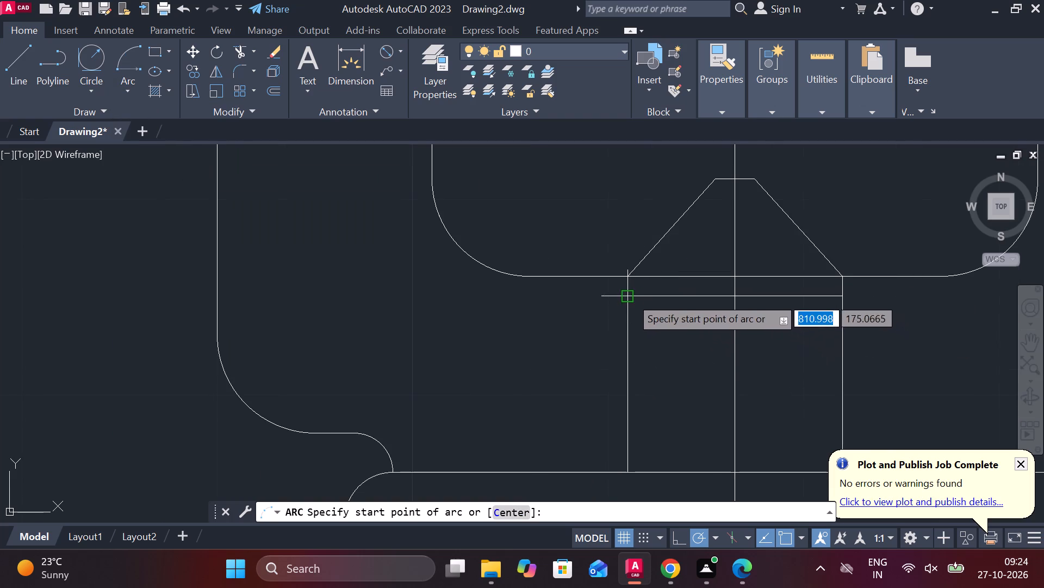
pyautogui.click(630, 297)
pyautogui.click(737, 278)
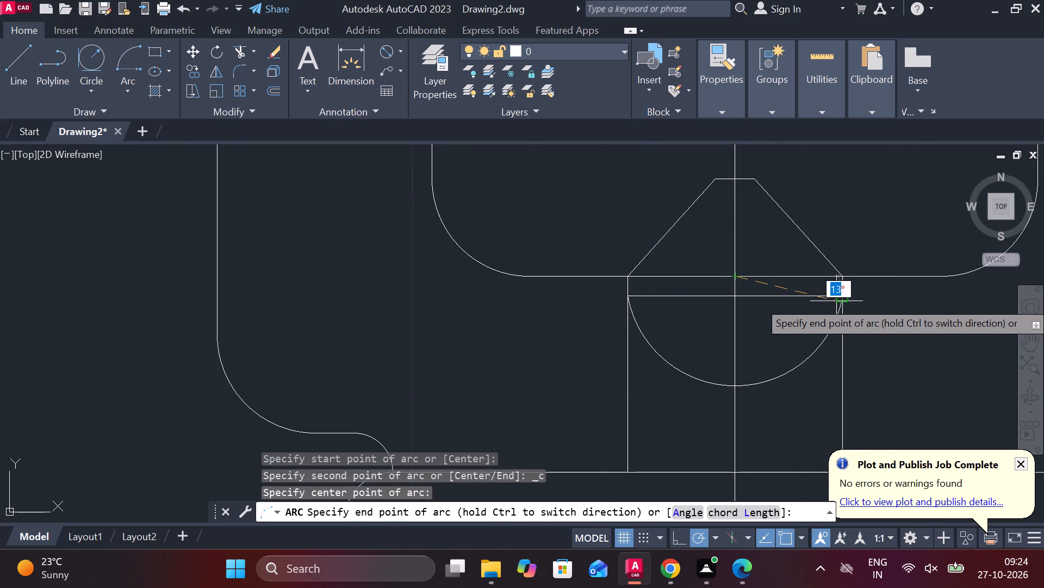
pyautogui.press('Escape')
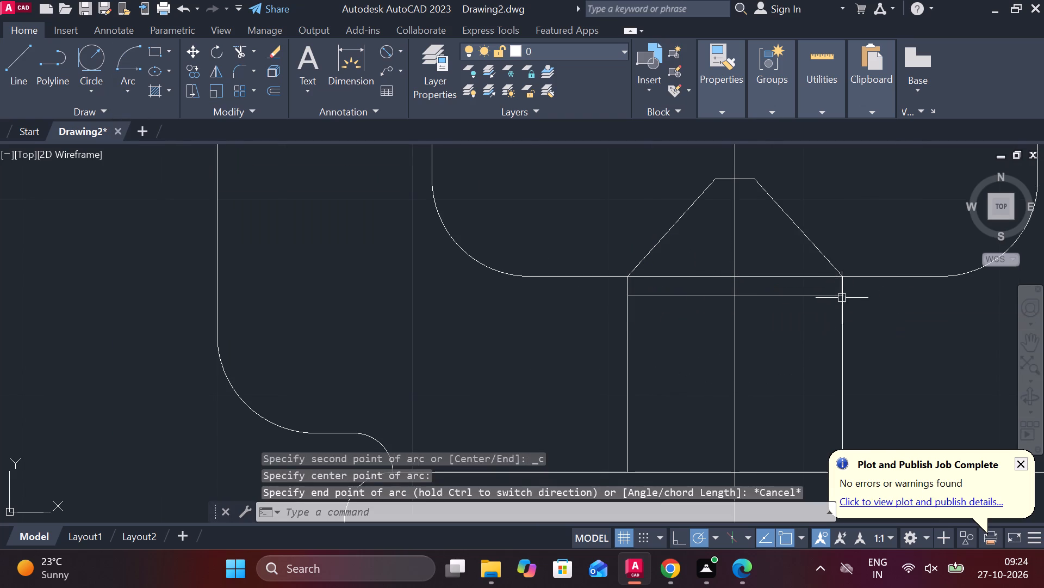
# Draw a three-point arc between the ends of the offset line, passing through the midpoint of the cone tip's base line.
pyautogui.press('space')
pyautogui.click(846, 297)
pyautogui.click(733, 272)
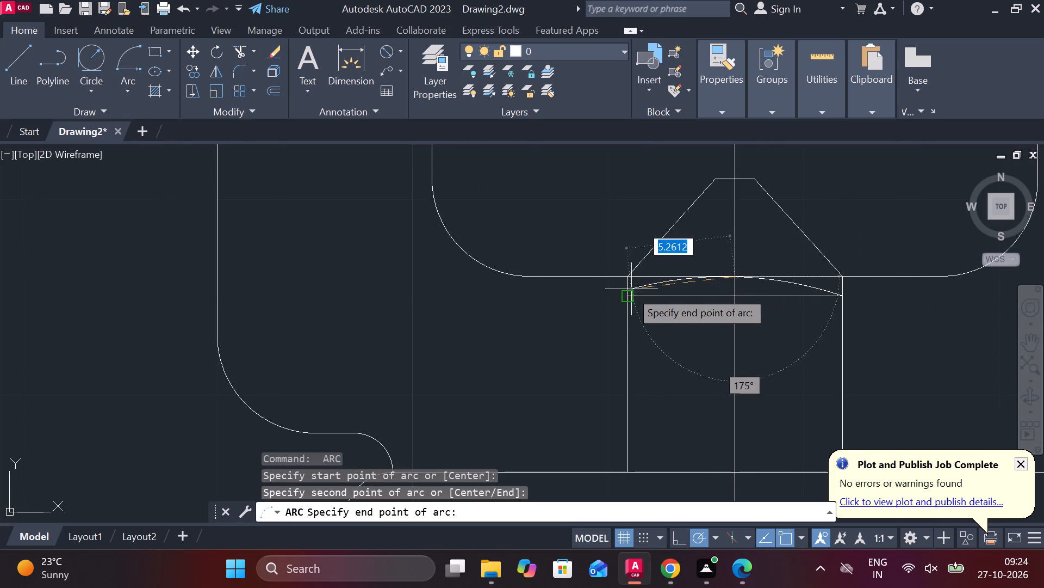
pyautogui.click(626, 299)
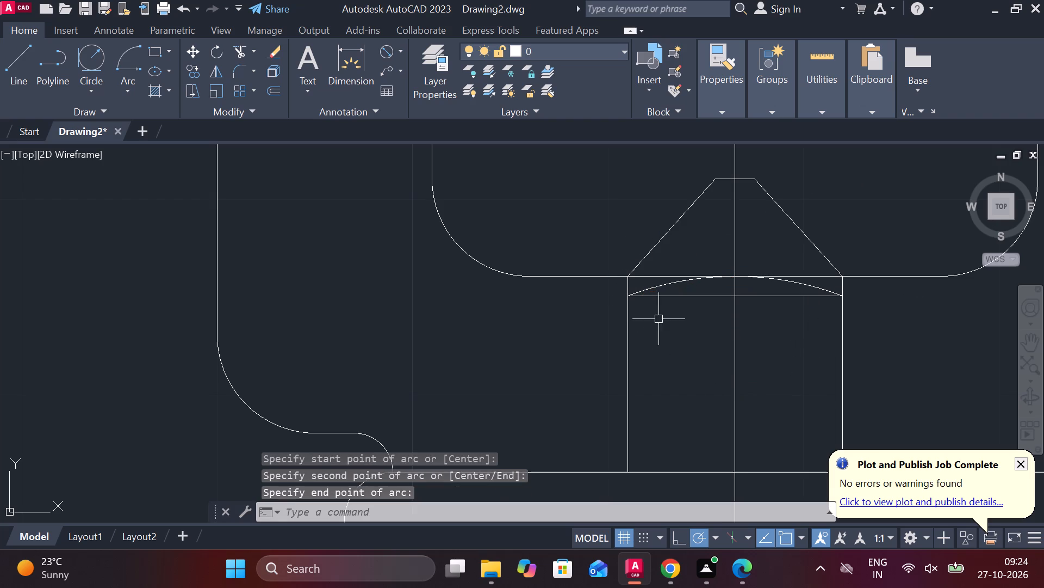
pyautogui.click(655, 298)
pyautogui.press('Escape')
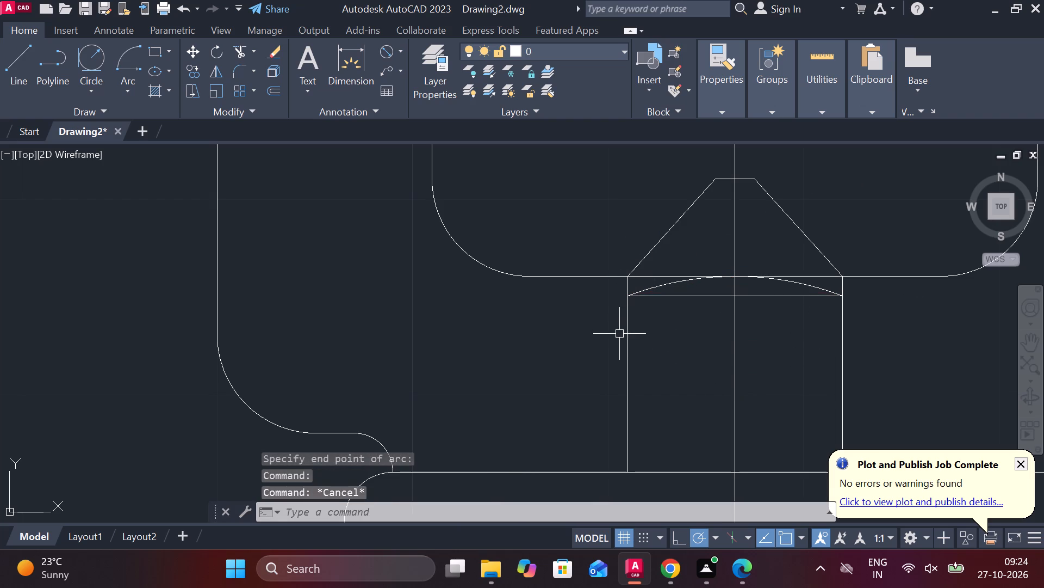
# Offset the left vertical line below the cone tip 5 units outward.
pyautogui.click(626, 346)
pyautogui.press('o')
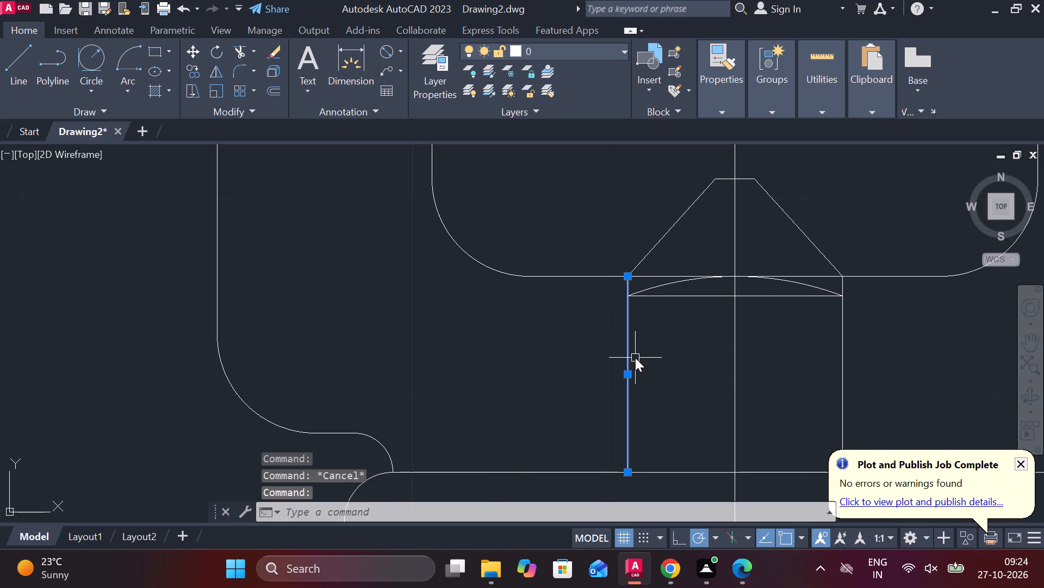
pyautogui.press('Return')
pyautogui.press('Return')
pyautogui.write('5')
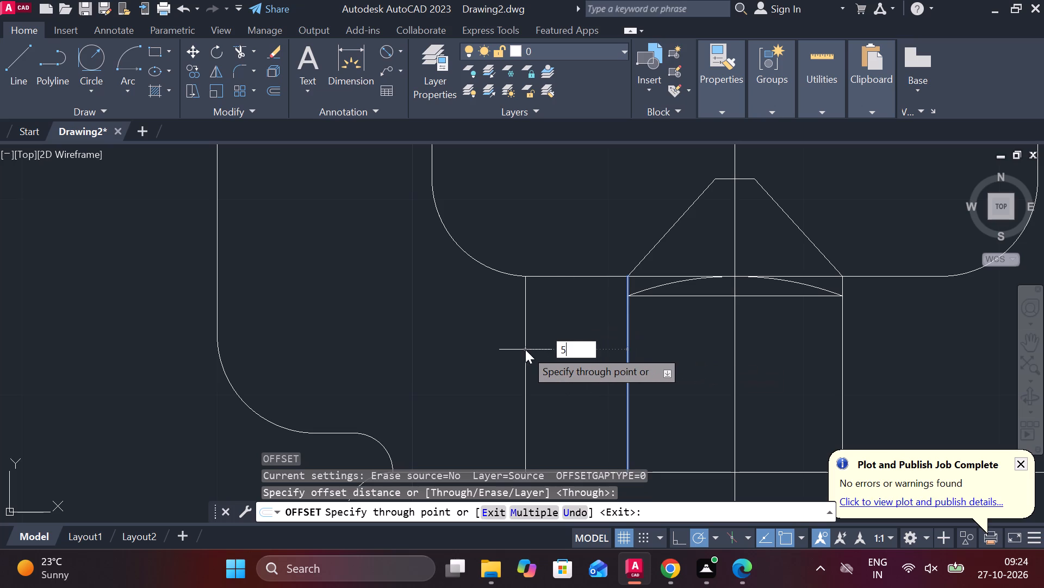
pyautogui.press('space')
# Offset the right vertical line below the cone tip 5 units outward.
pyautogui.click(837, 333)
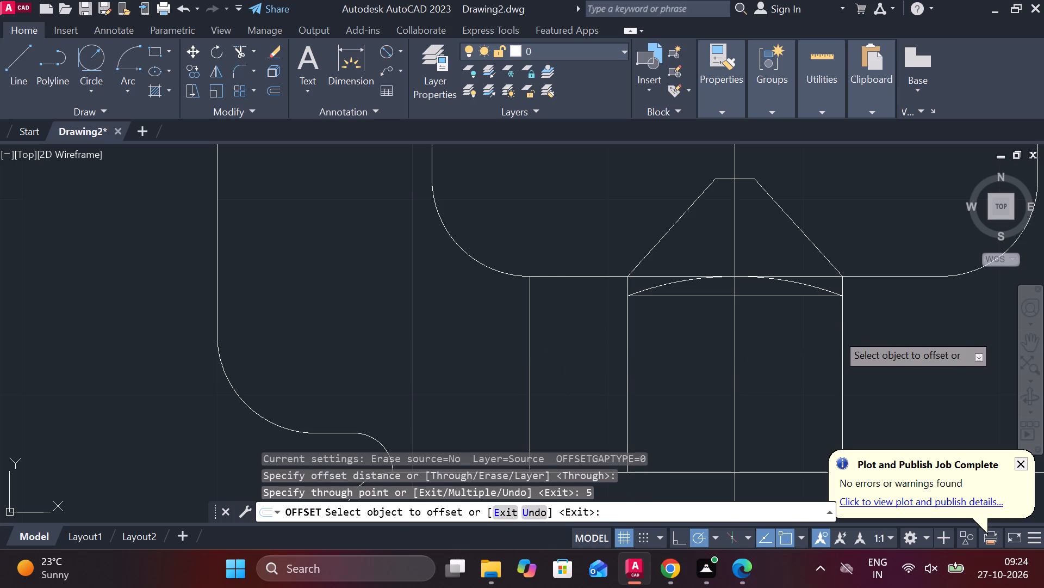
pyautogui.click(846, 340)
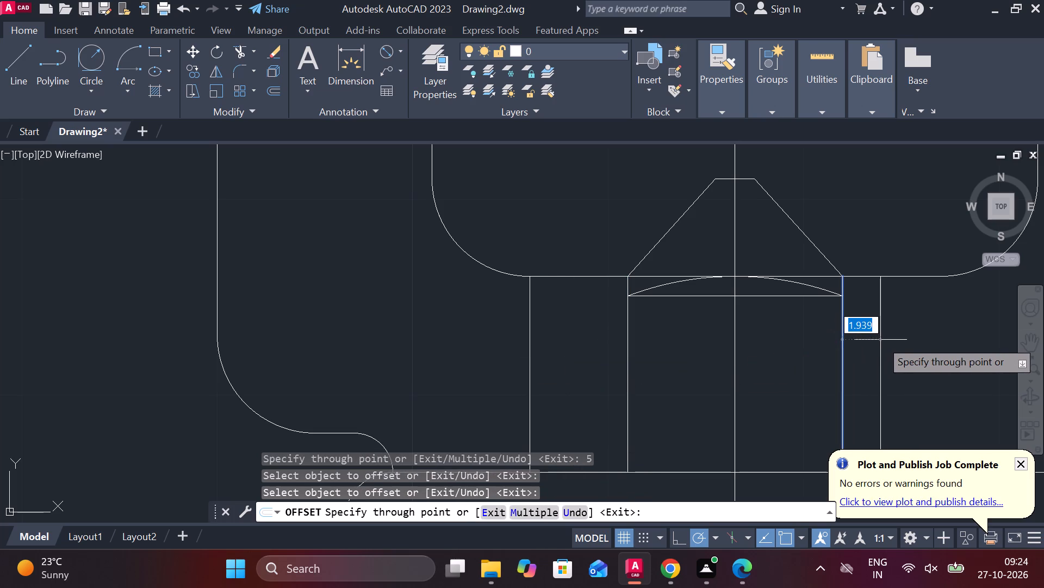
pyautogui.write('5')
pyautogui.press('space')
pyautogui.press('Escape')
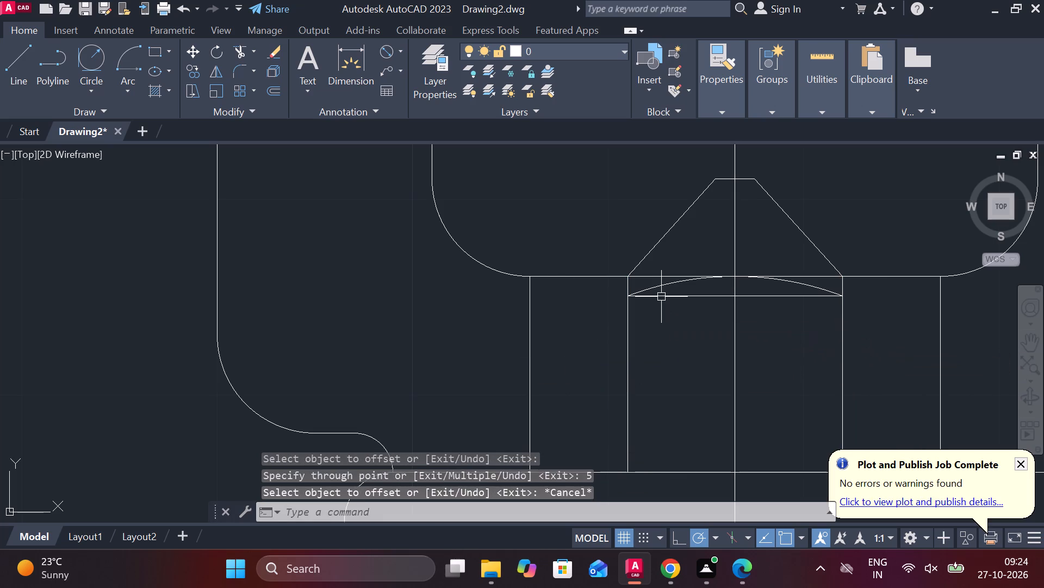
# Stretch both ends of the horizontal line beneath the arc out to the two outer vertical lines.
pyautogui.click(661, 297)
pyautogui.click(627, 296)
pyautogui.click(530, 298)
pyautogui.press('Escape')
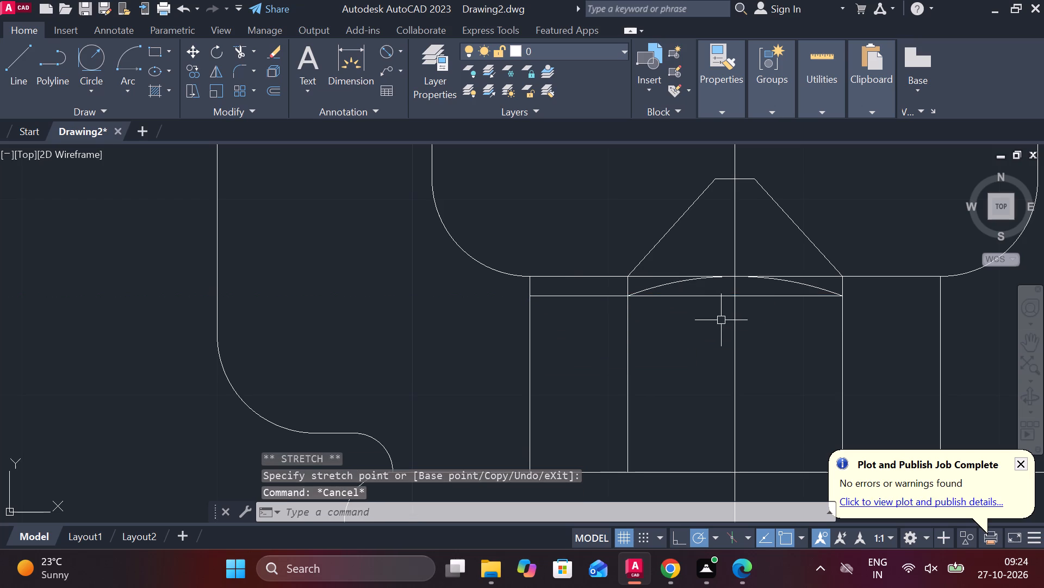
pyautogui.click(785, 296)
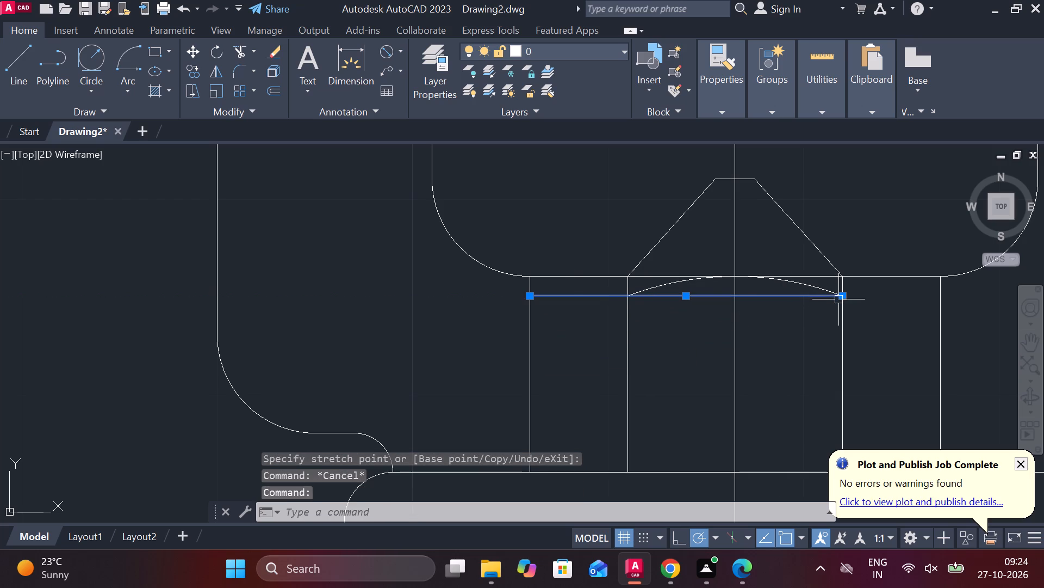
pyautogui.click(844, 298)
pyautogui.click(931, 297)
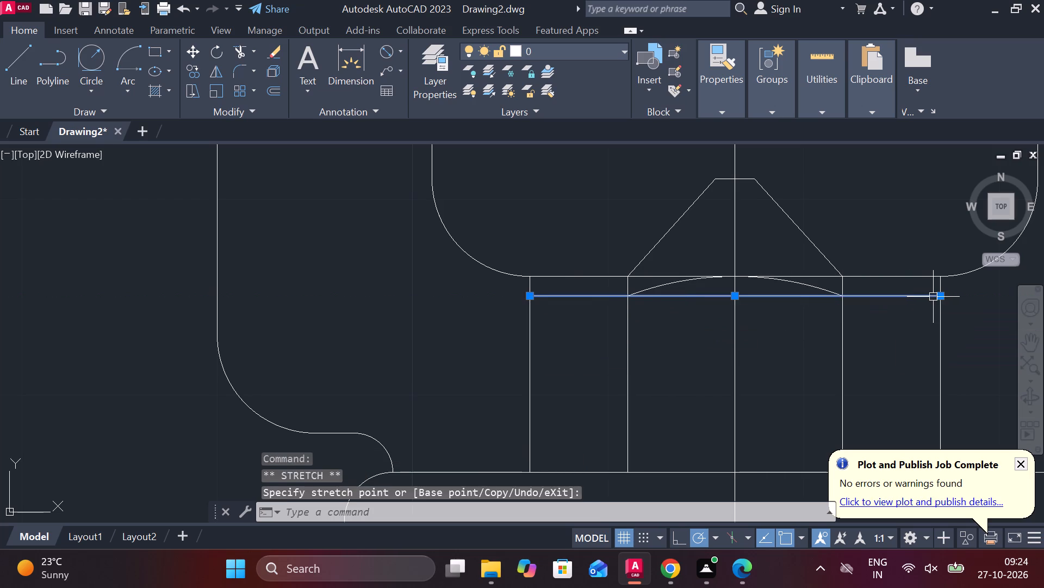
pyautogui.press('Escape')
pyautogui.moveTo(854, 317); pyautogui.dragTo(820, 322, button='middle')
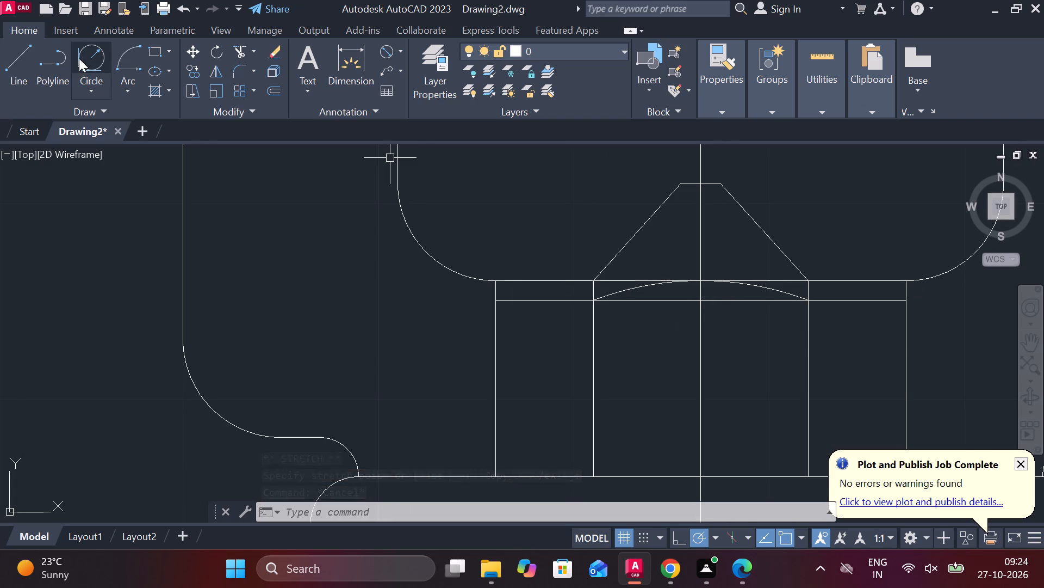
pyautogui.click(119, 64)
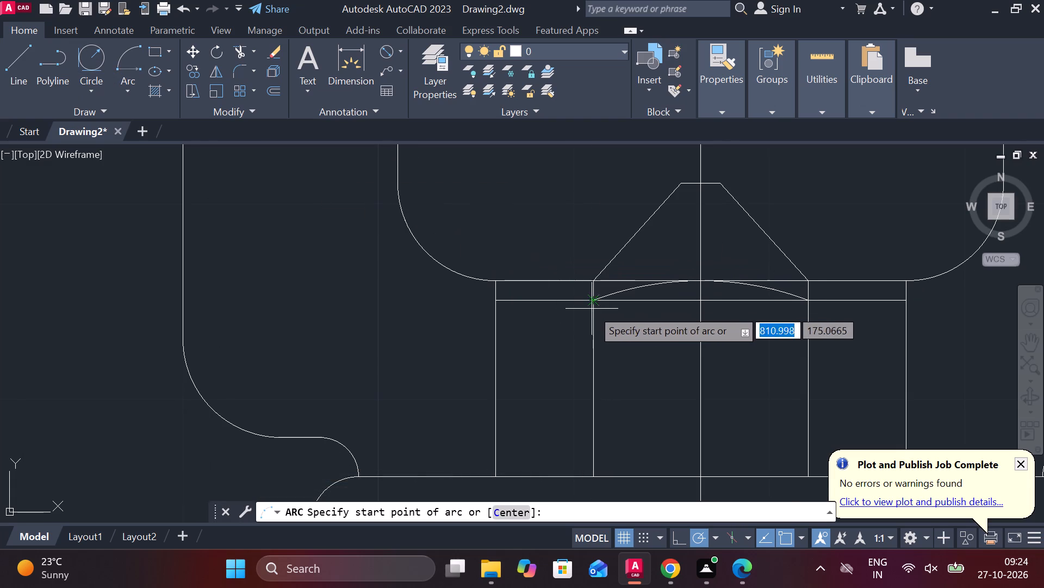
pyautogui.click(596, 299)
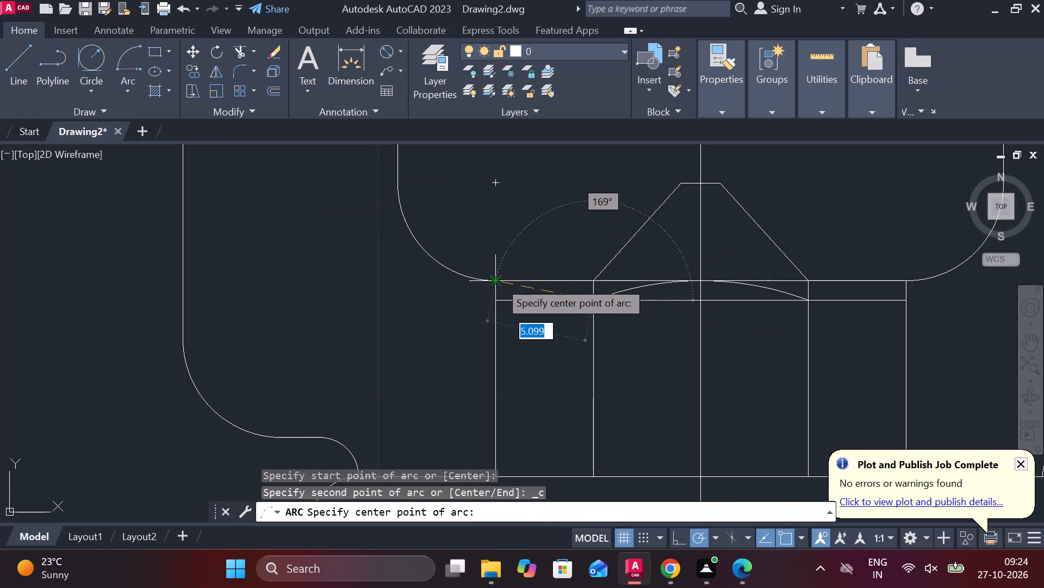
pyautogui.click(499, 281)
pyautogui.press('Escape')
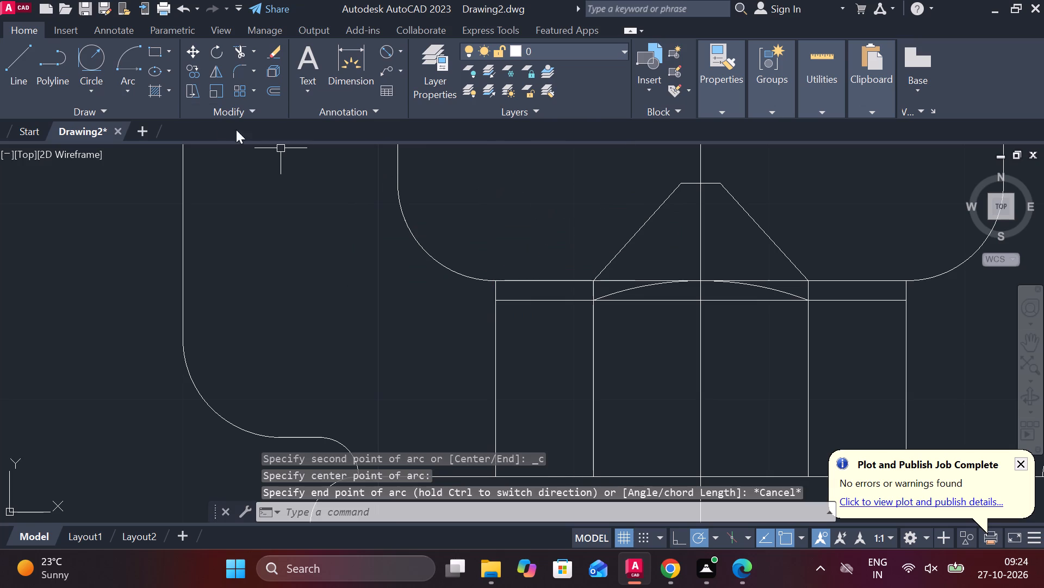
# Draw a start-end-radius arc from the central arc's left end to the top of the left outer vertical line.
pyautogui.click(119, 75)
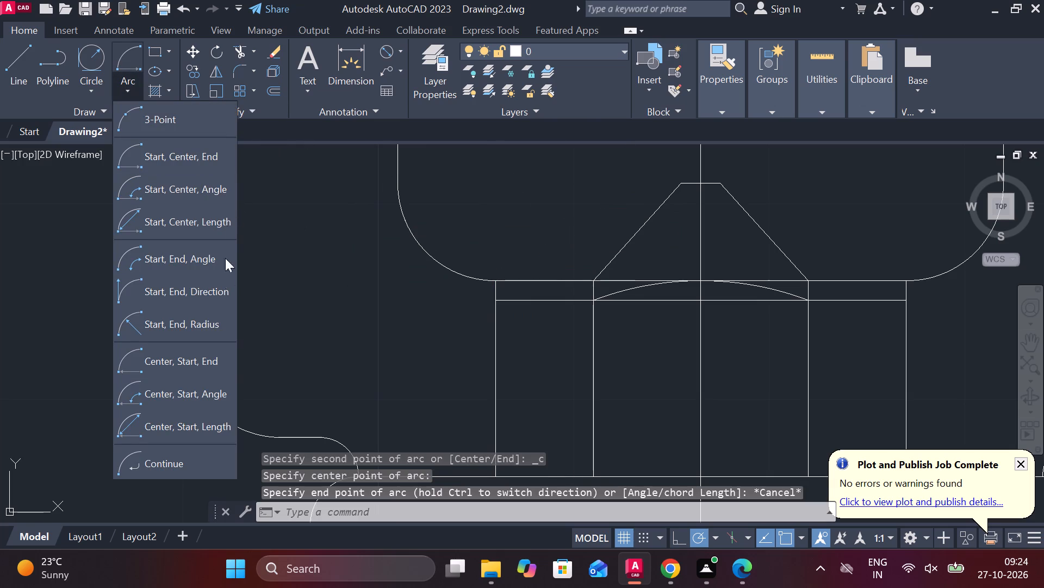
pyautogui.click(200, 326)
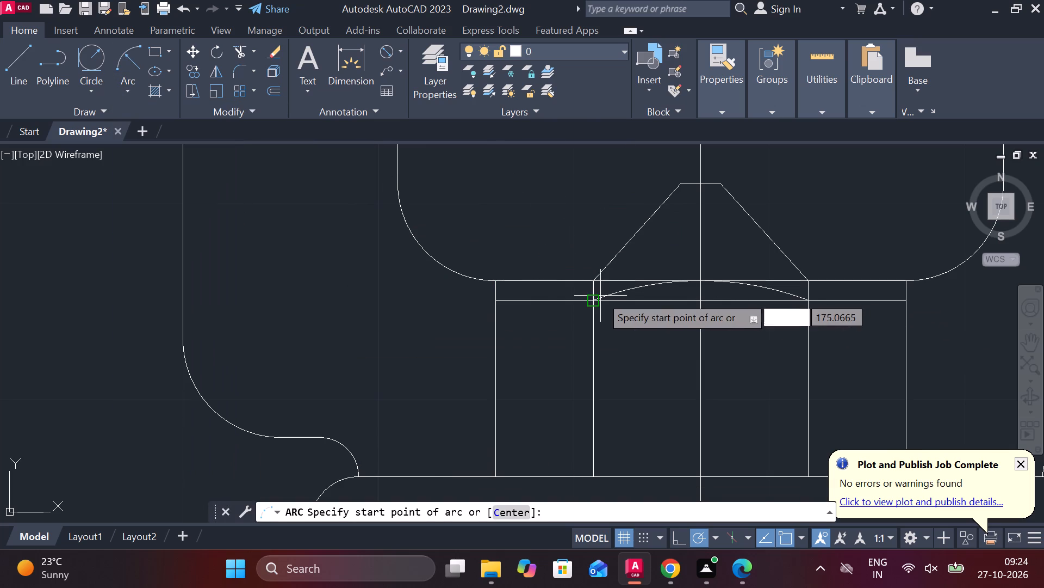
pyautogui.click(600, 296)
pyautogui.click(489, 281)
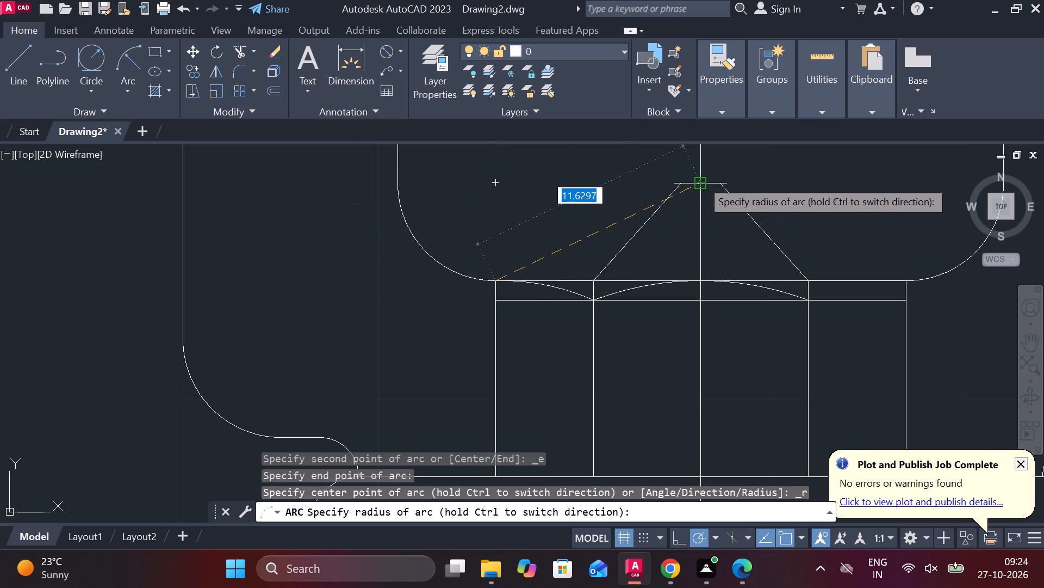
pyautogui.moveTo(618, 170); pyautogui.dragTo(598, 238, button='middle')
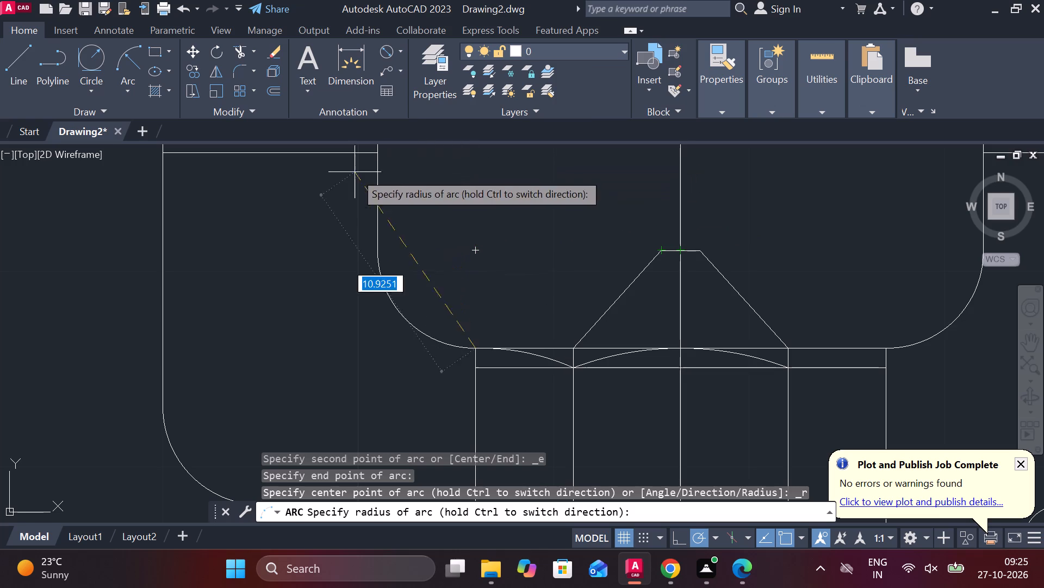
pyautogui.click(274, 180)
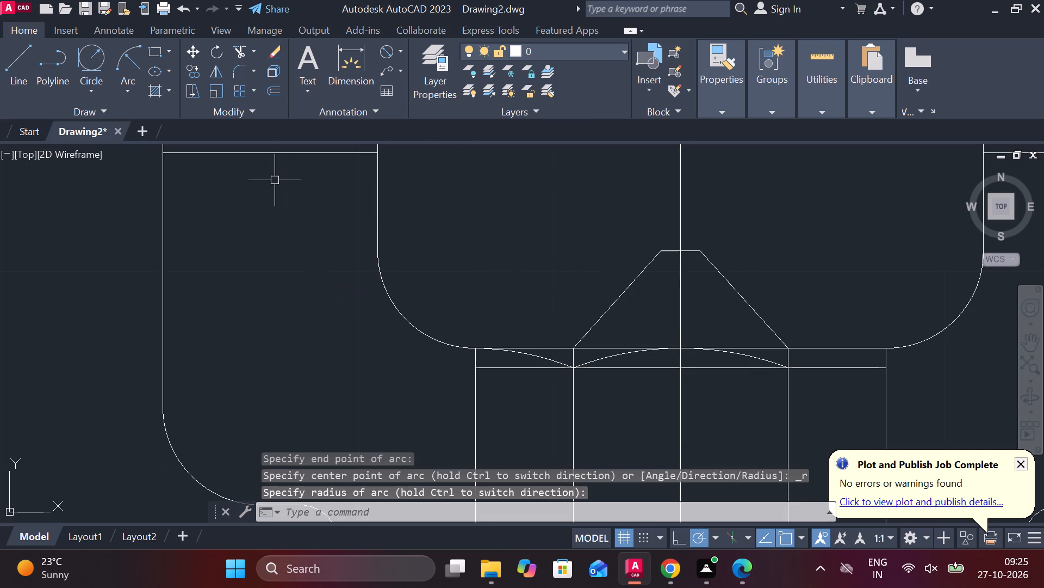
# Trim the horizontal line's left portion between the left outer and inner vertical lines below the new arc.
pyautogui.scroll(-1, 507, 286)
pyautogui.moveTo(495, 289); pyautogui.dragTo(454, 253, button='middle')
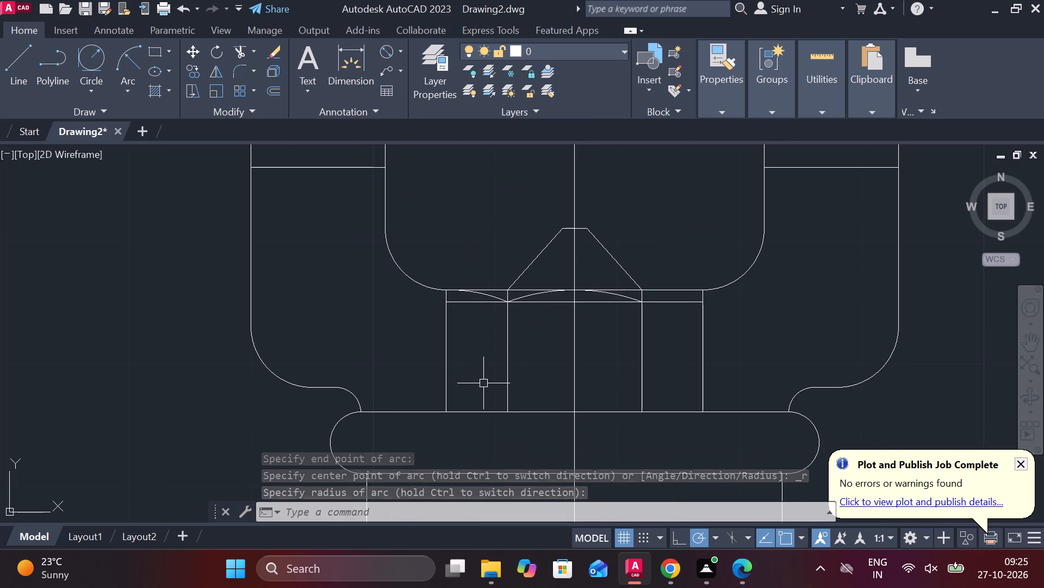
pyautogui.write('TR')
pyautogui.press('space')
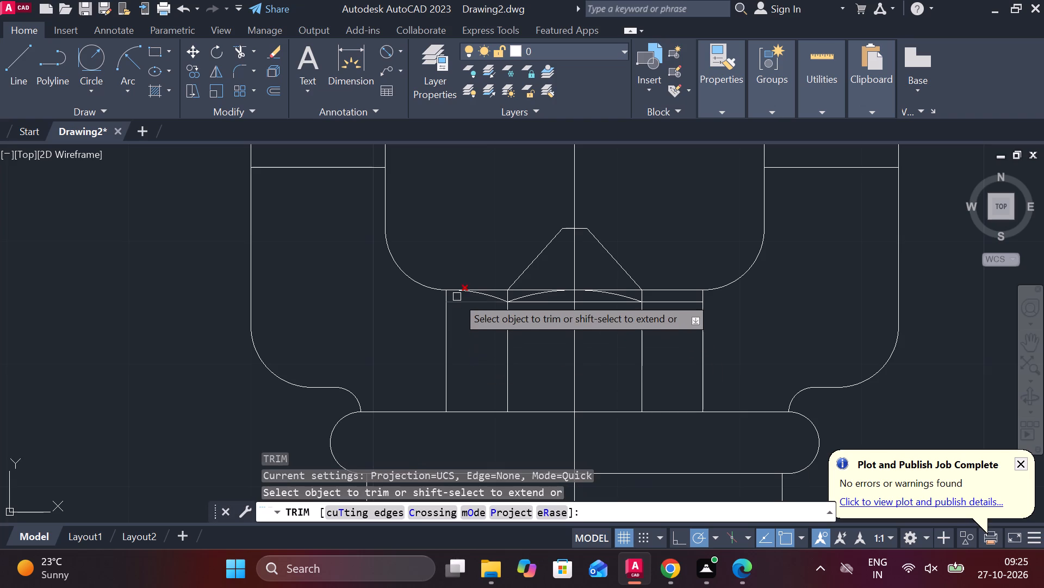
pyautogui.click(463, 304)
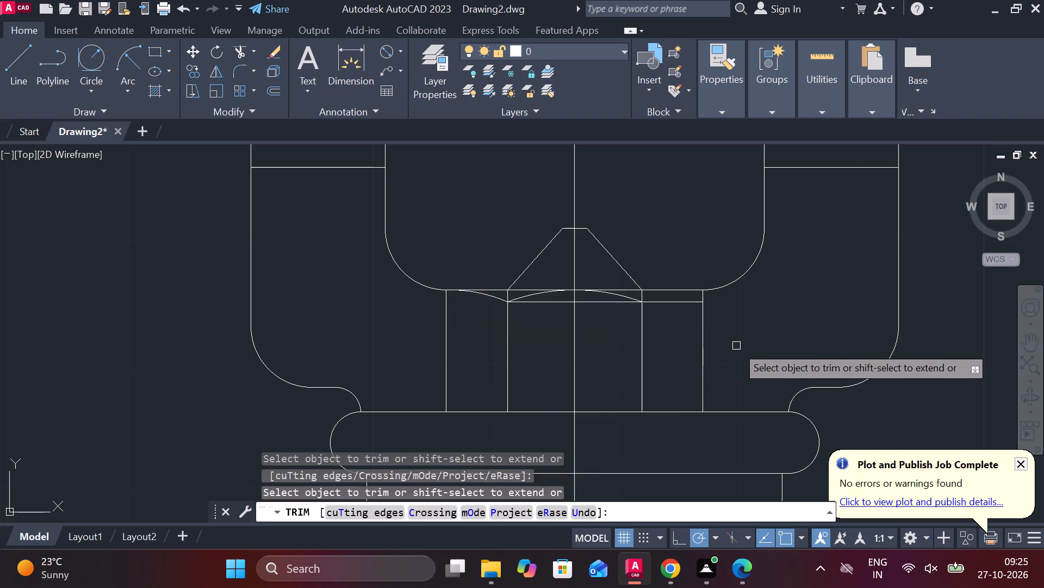
pyautogui.moveTo(723, 344); pyautogui.dragTo(697, 366, button='middle')
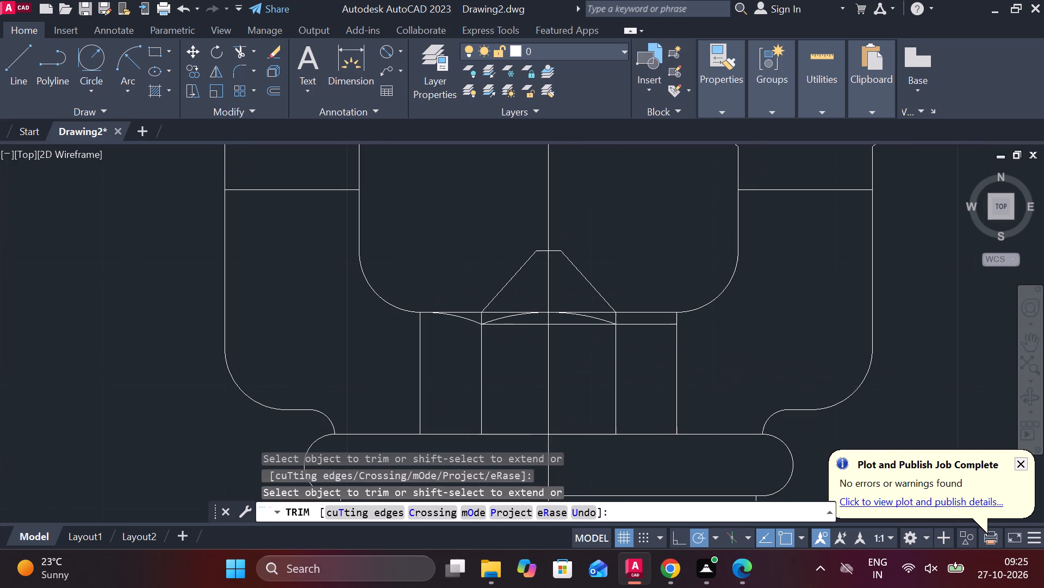
pyautogui.press('Escape')
# Mirror the left side arc about the vertical centre line, keeping the original.
pyautogui.click(460, 318)
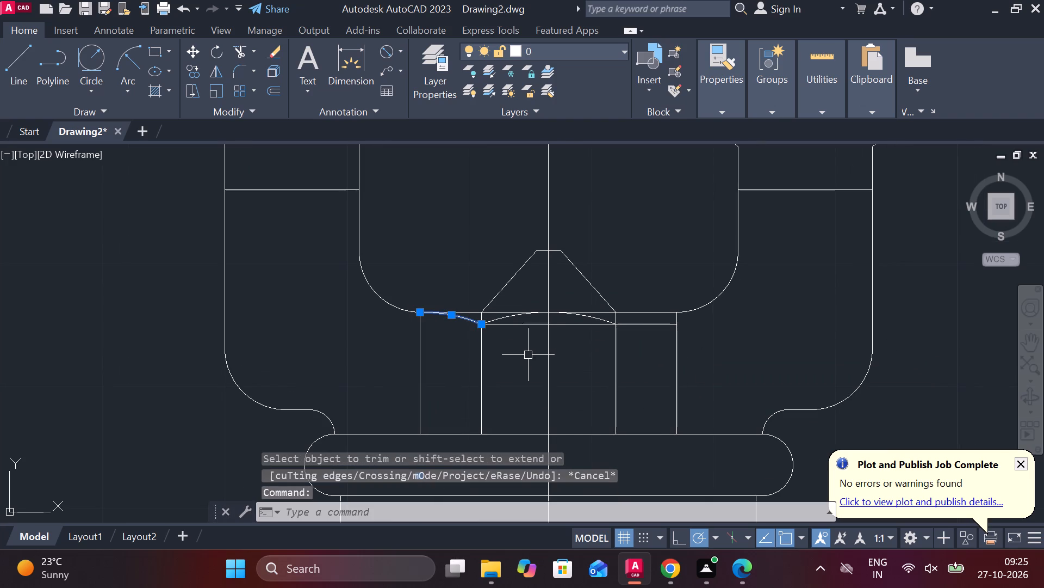
pyautogui.write('MI')
pyautogui.press('Return')
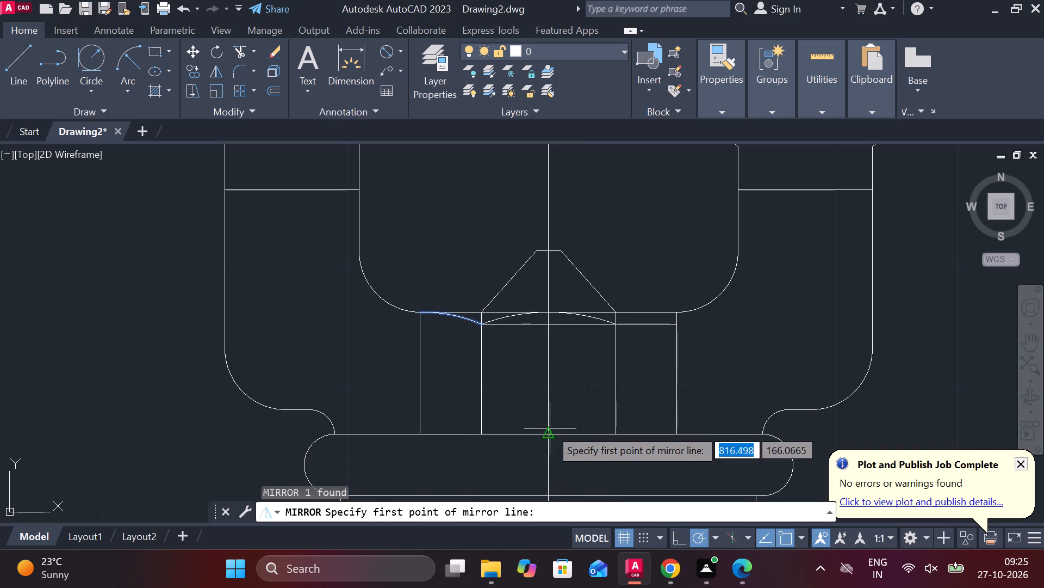
pyautogui.click(550, 428)
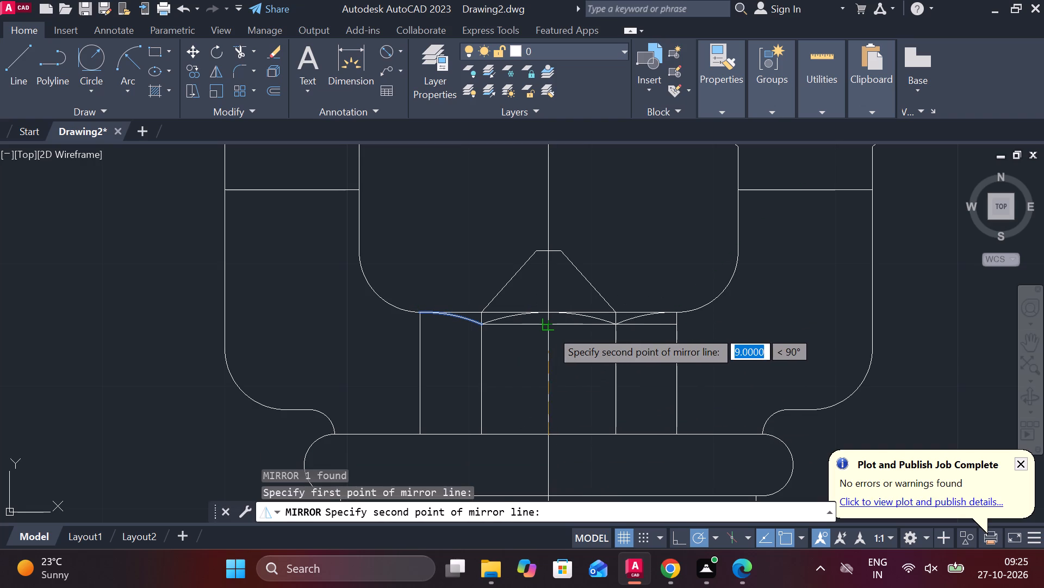
pyautogui.click(551, 330)
pyautogui.click(596, 400)
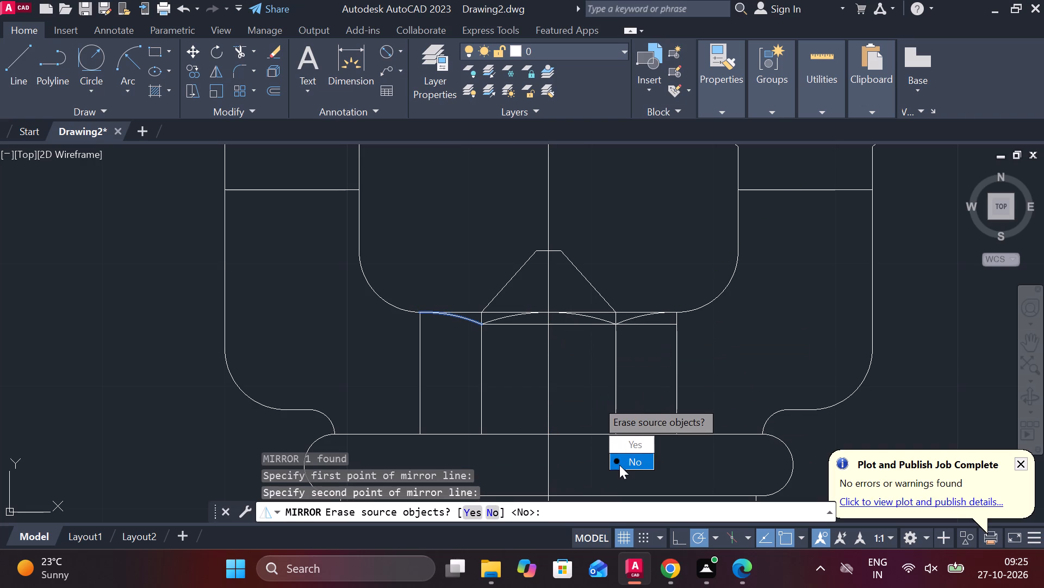
pyautogui.moveTo(622, 463); pyautogui.dragTo(596, 400)
# Erase both outer vertical lines and the remaining horizontal line beneath the arcs.
pyautogui.click(678, 369)
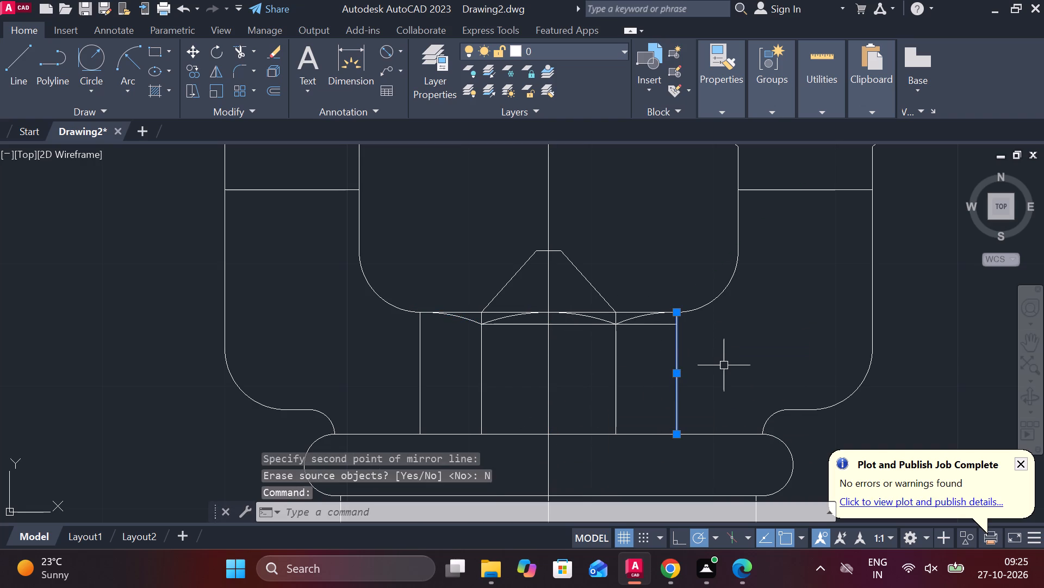
pyautogui.write('E')
pyautogui.press('space')
pyautogui.click(652, 332)
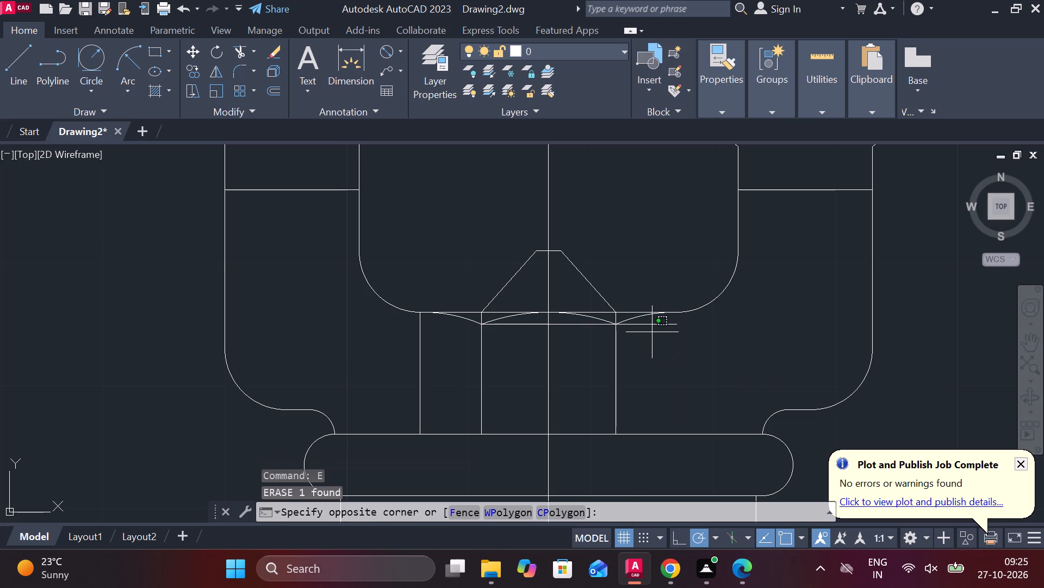
pyautogui.click(648, 330)
pyautogui.click(649, 324)
pyautogui.write('E')
pyautogui.press('space')
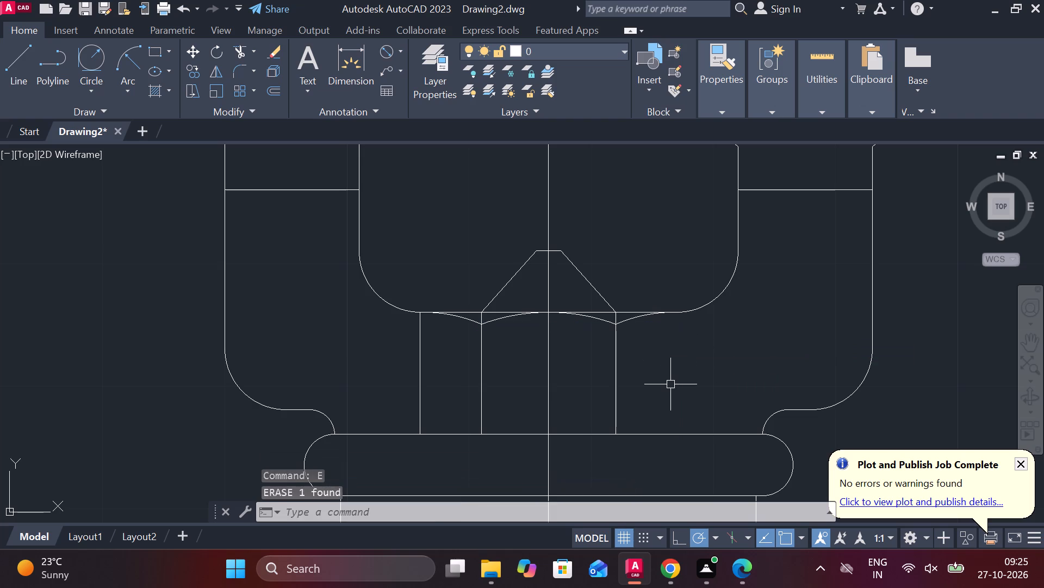
pyautogui.click(422, 346)
pyautogui.write('E')
pyautogui.press('space')
# Draw vertical lines from the outer ends of both side arcs down to the collar's top edge.
pyautogui.scroll(-2, 425, 350)
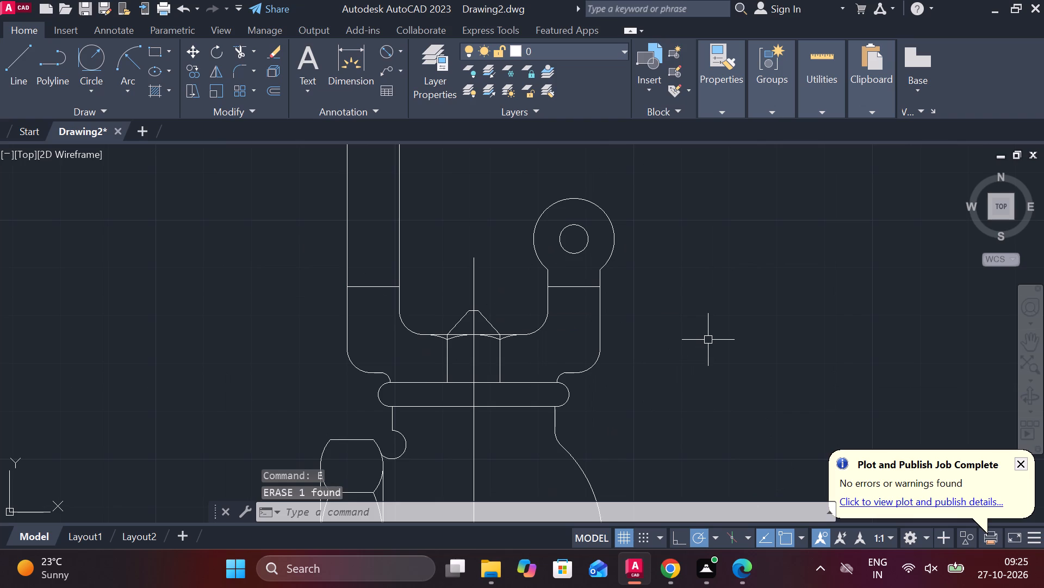
pyautogui.scroll(1, 523, 364)
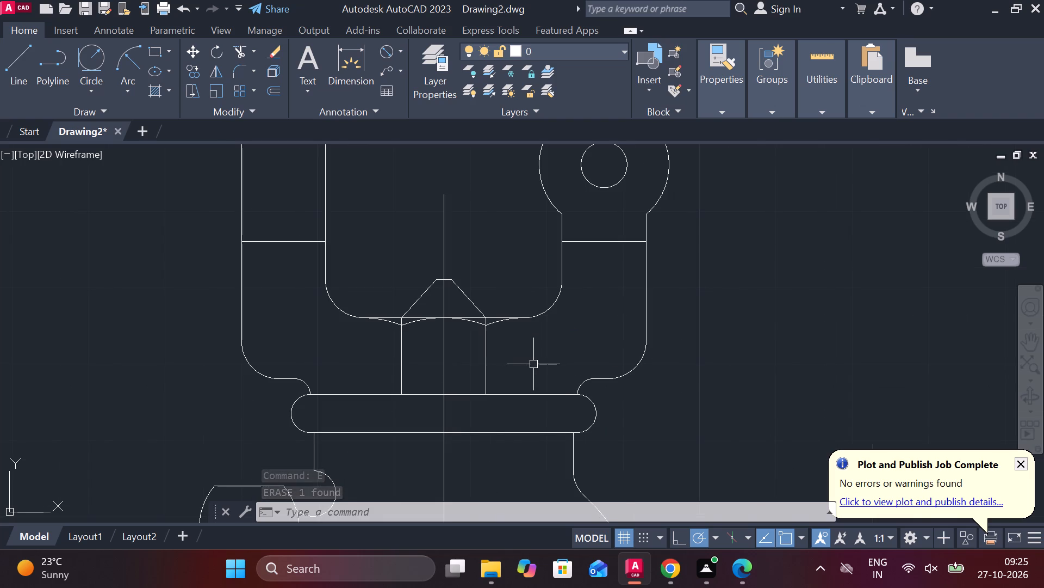
pyautogui.press('l')
pyautogui.press('Return')
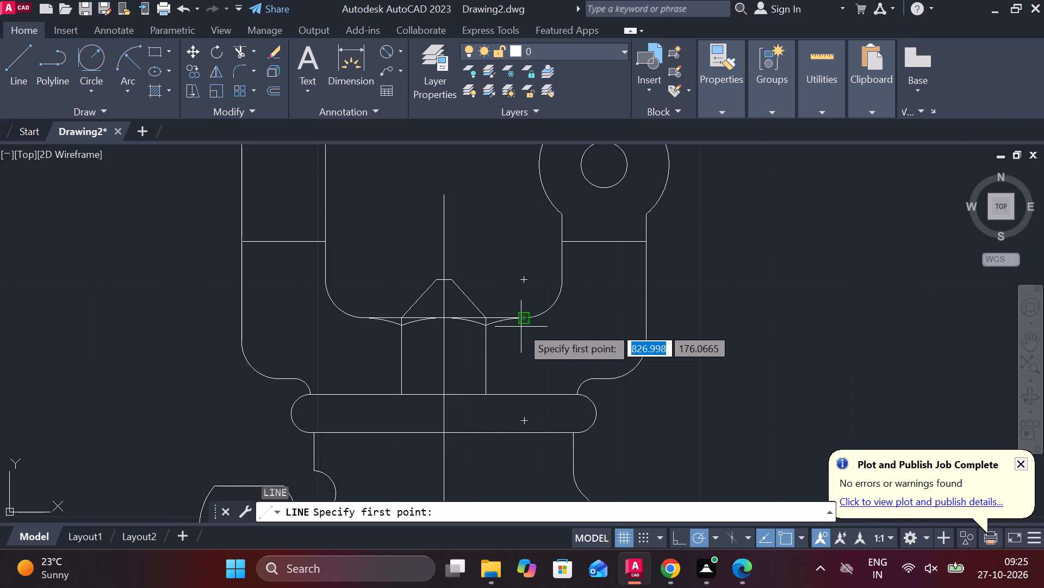
pyautogui.scroll(2, 521, 326)
pyautogui.click(526, 311)
pyautogui.scroll(-2, 527, 369)
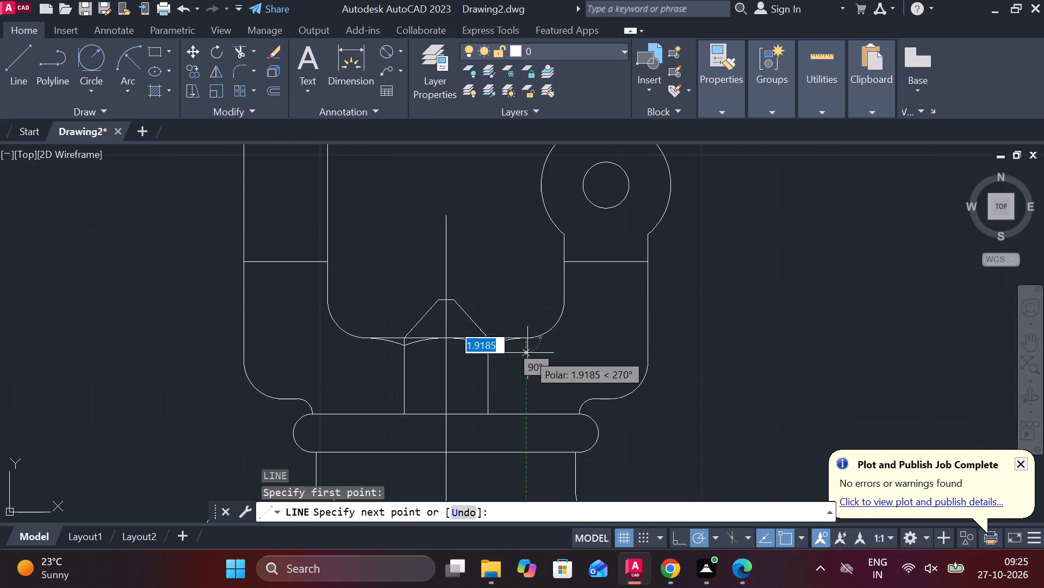
pyautogui.click(520, 415)
pyautogui.press('Escape')
pyautogui.press('space')
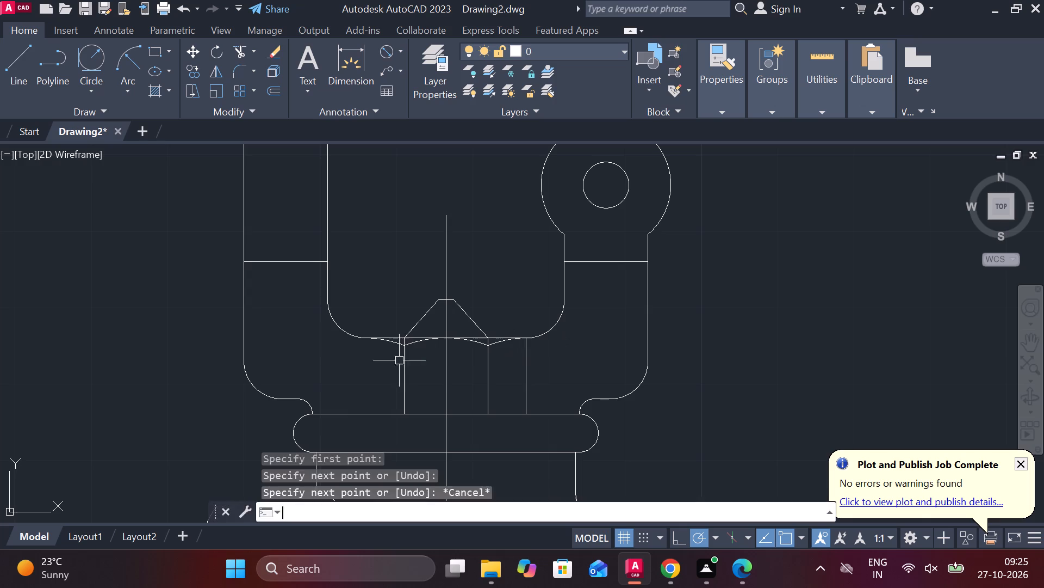
pyautogui.click(365, 339)
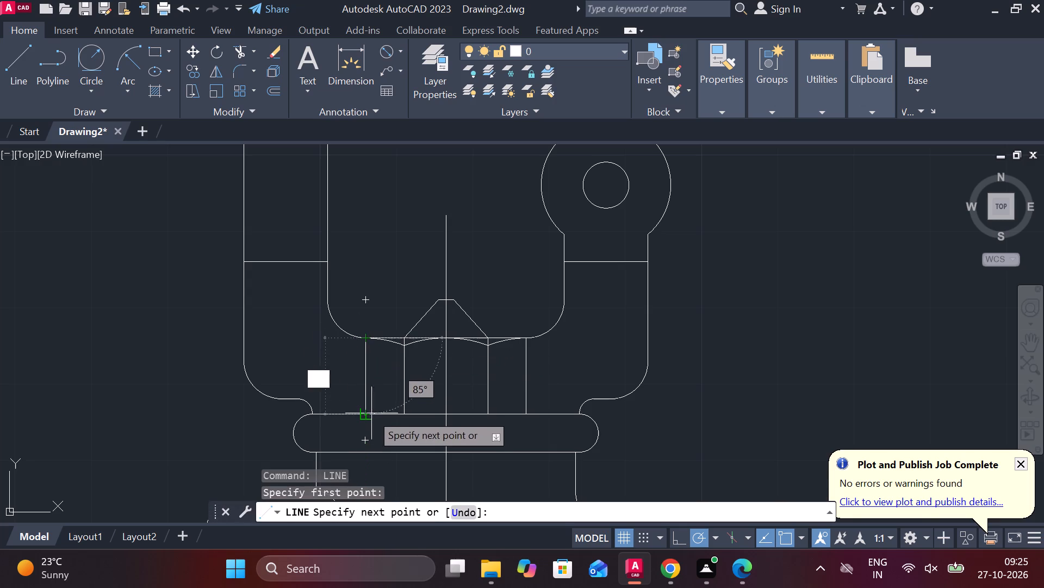
pyautogui.click(369, 414)
pyautogui.press('Escape')
# Change the two long horizontal lines through the assembled valve body and along its base to the dash-dot centre linetype.
pyautogui.scroll(-2, 735, 360)
pyautogui.moveTo(742, 360); pyautogui.dragTo(711, 334, button='middle')
pyautogui.scroll(-2, 715, 316)
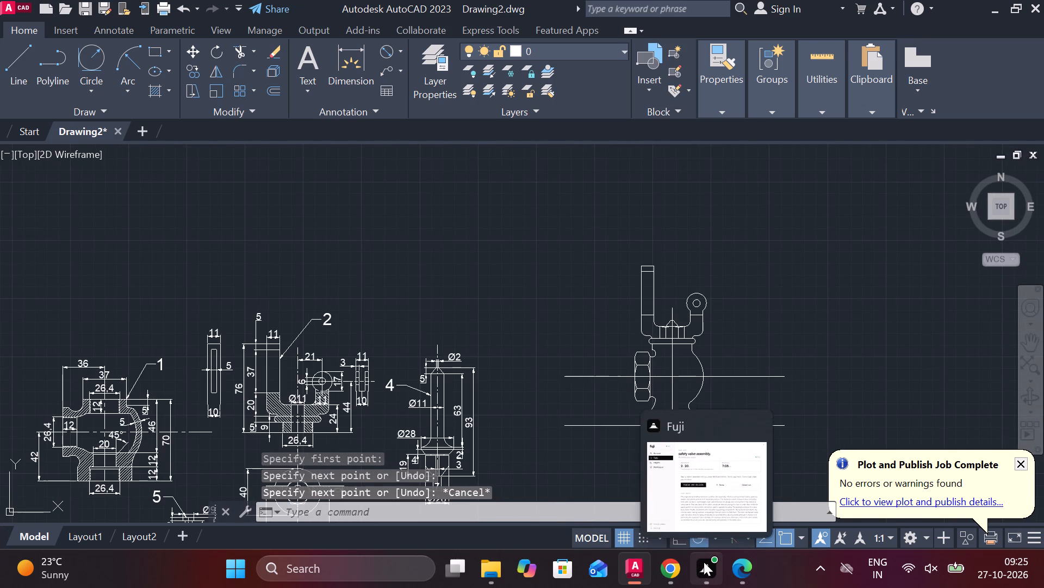
pyautogui.scroll(1, 557, 297)
pyautogui.moveTo(565, 299); pyautogui.dragTo(403, 83, button='middle')
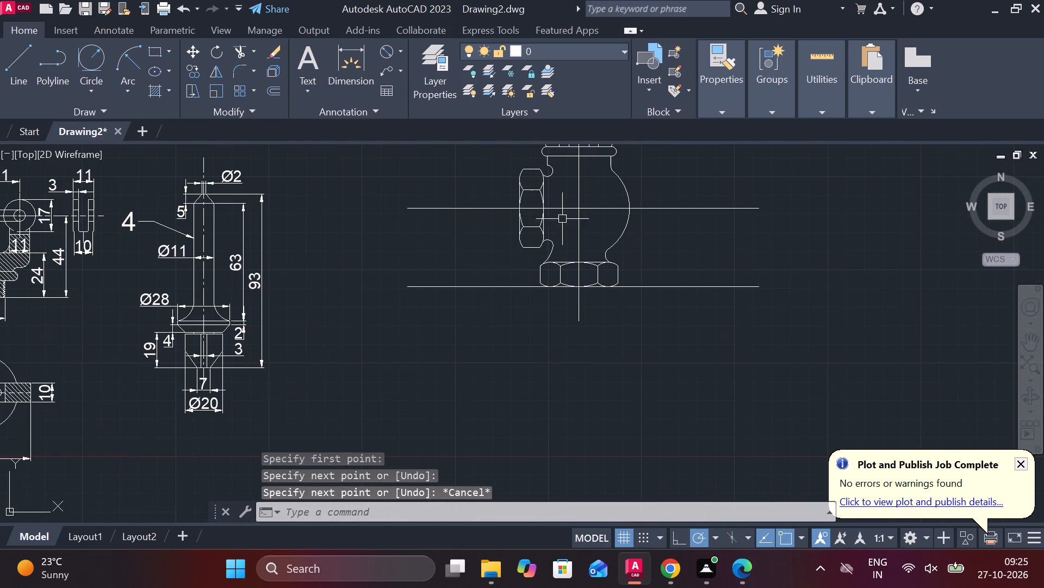
pyautogui.click(654, 210)
pyautogui.click(660, 286)
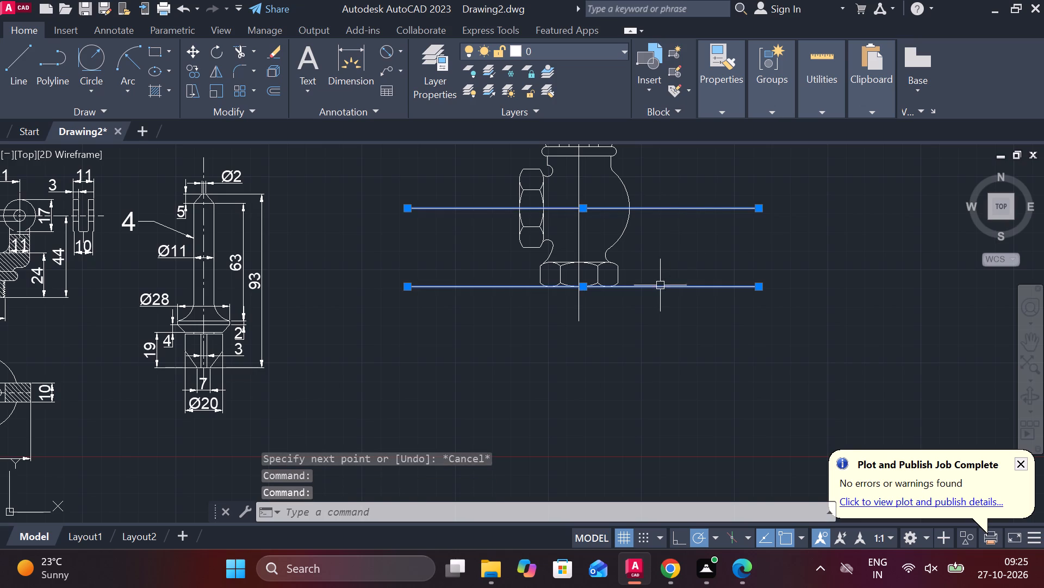
pyautogui.click(724, 112)
pyautogui.click(815, 164)
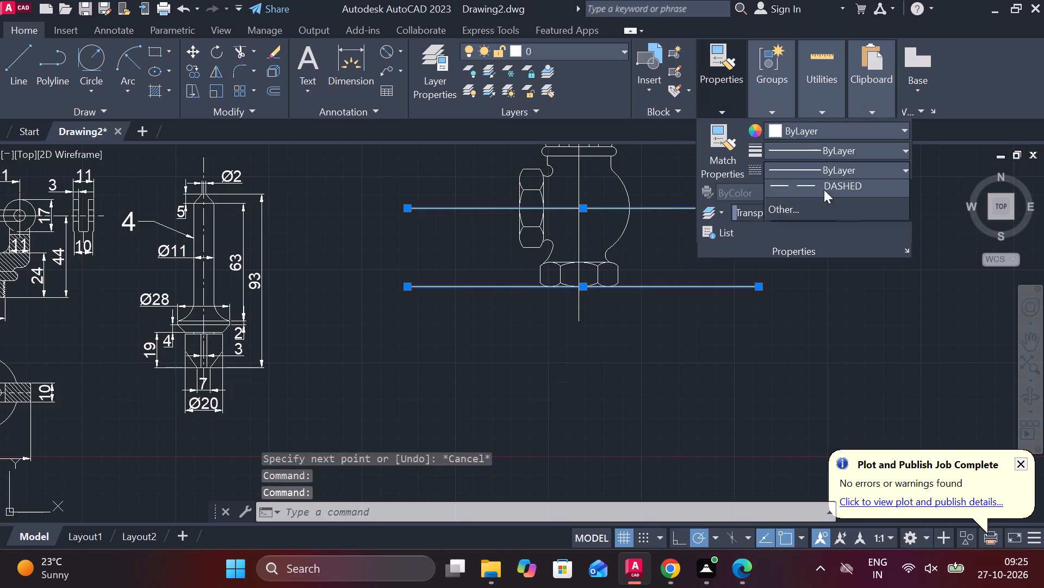
pyautogui.click(807, 230)
pyautogui.press('Escape')
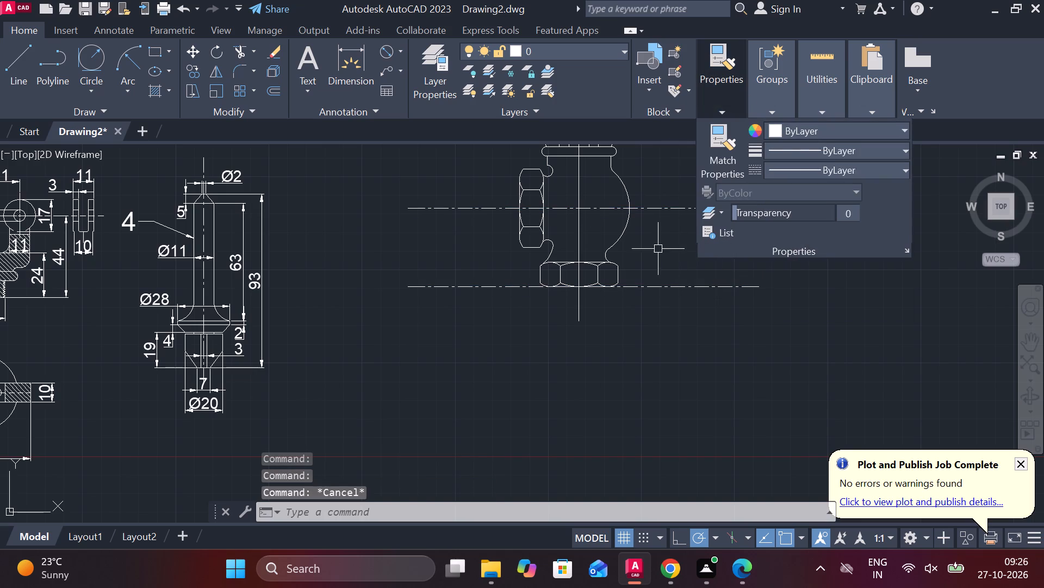
pyautogui.press('Escape')
# Draw a circle of diameter 6 in the empty space above the part views, beside the assembly.
pyautogui.moveTo(611, 220); pyautogui.dragTo(660, 327, button='middle')
pyautogui.moveTo(643, 272); pyautogui.dragTo(707, 339, button='middle')
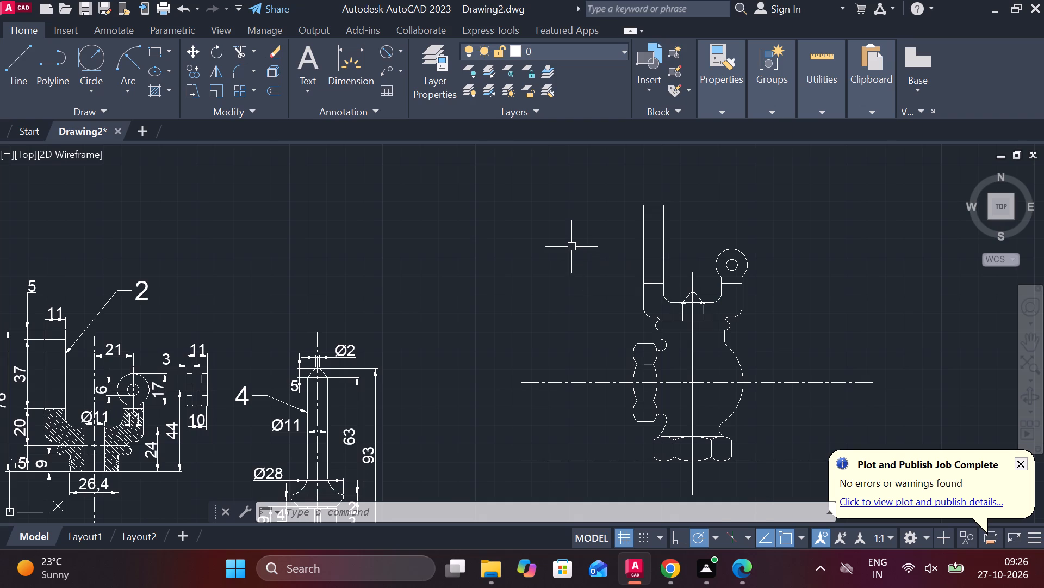
pyautogui.scroll(1, 571, 247)
pyautogui.moveTo(571, 247); pyautogui.dragTo(669, 297, button='middle')
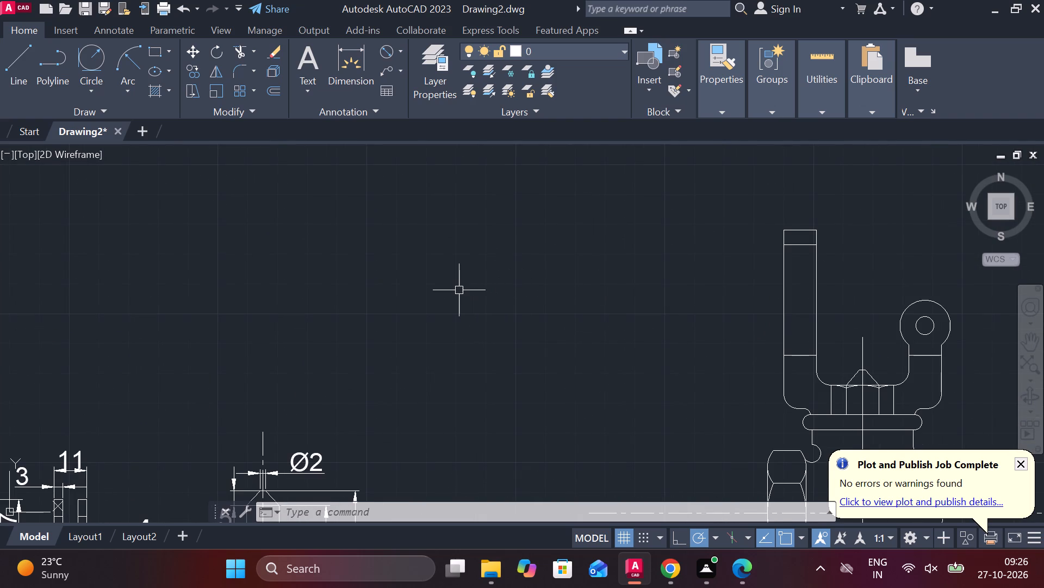
pyautogui.write('C')
pyautogui.press('space')
pyautogui.click(456, 286)
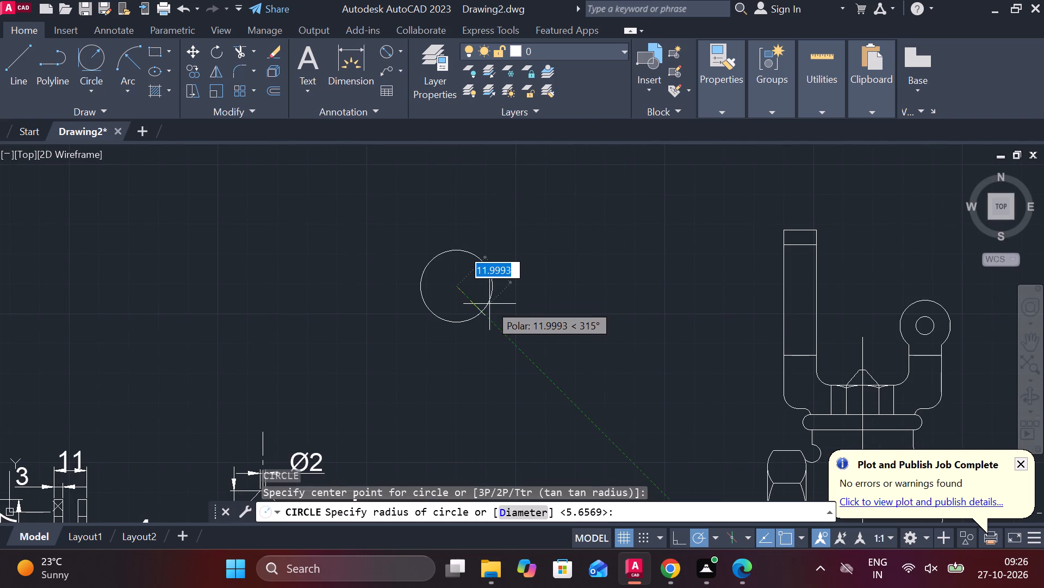
pyautogui.write('D 6')
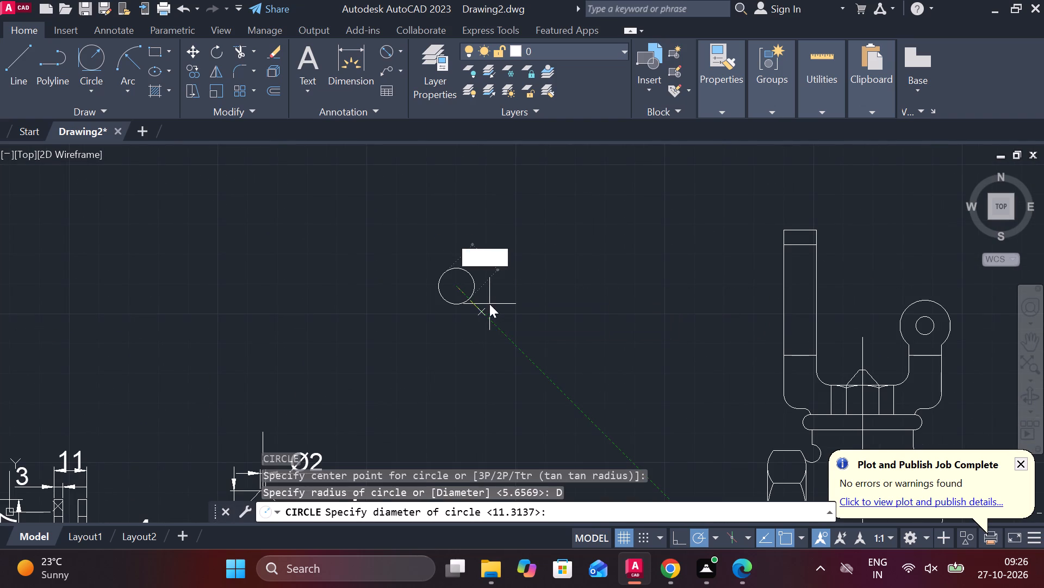
pyautogui.press('space')
# Draw a concentric circle of diameter 16 around the diameter 6 circle.
pyautogui.write('C')
pyautogui.press('space')
pyautogui.scroll(2, 498, 278)
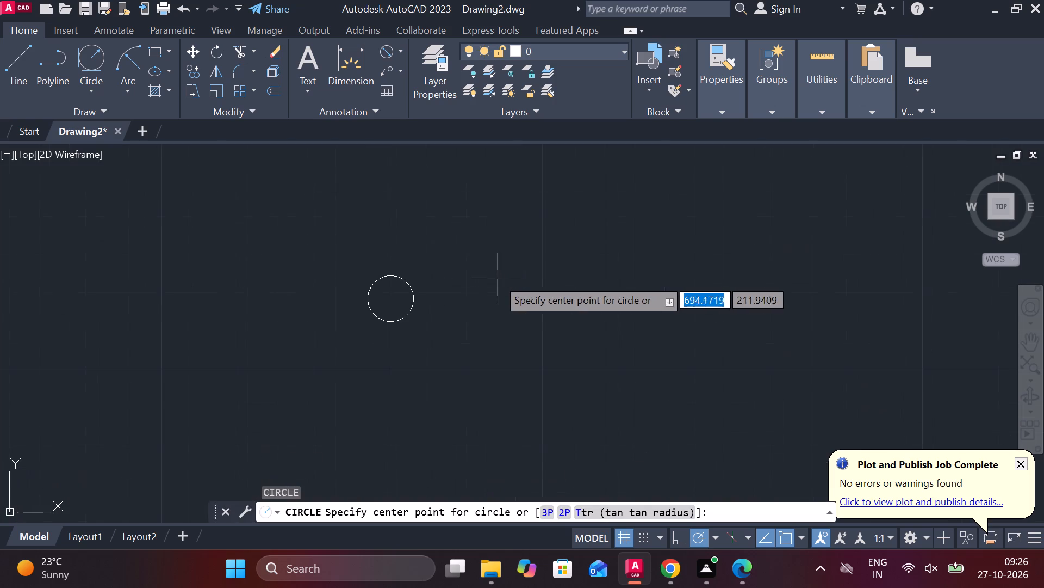
pyautogui.click(393, 298)
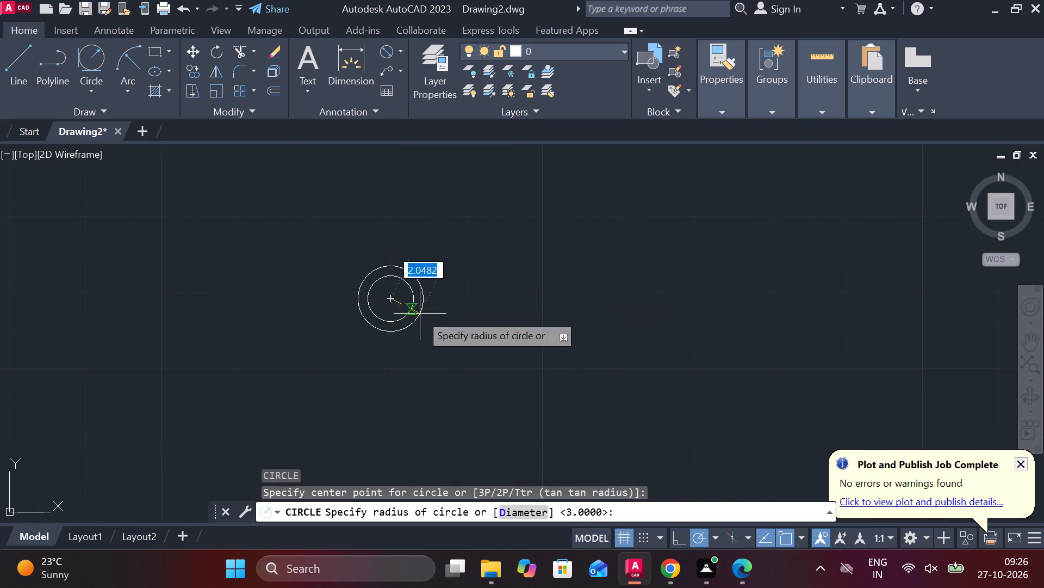
pyautogui.press('d')
pyautogui.press('space')
pyautogui.write('16')
pyautogui.press('space')
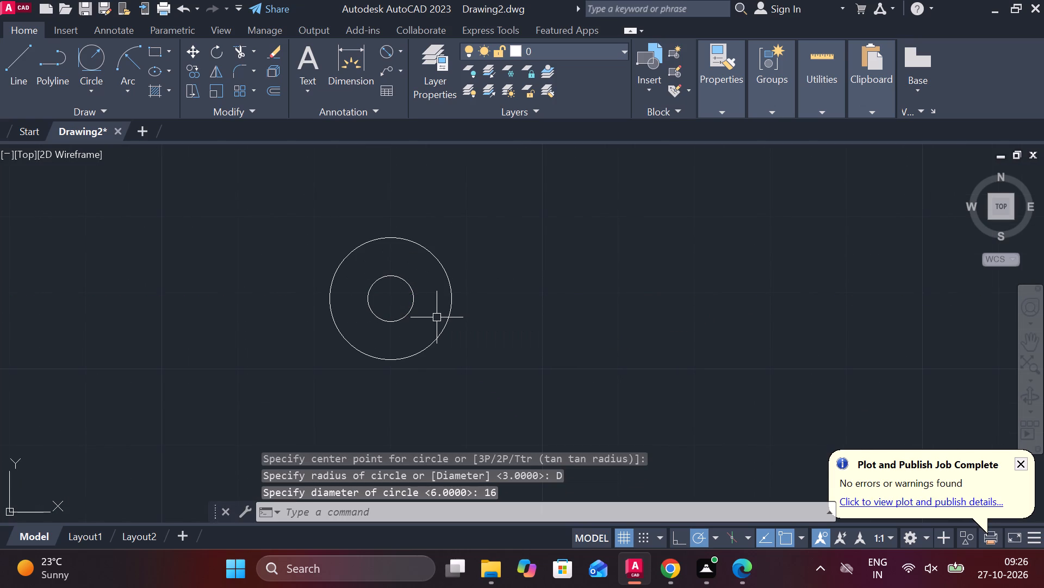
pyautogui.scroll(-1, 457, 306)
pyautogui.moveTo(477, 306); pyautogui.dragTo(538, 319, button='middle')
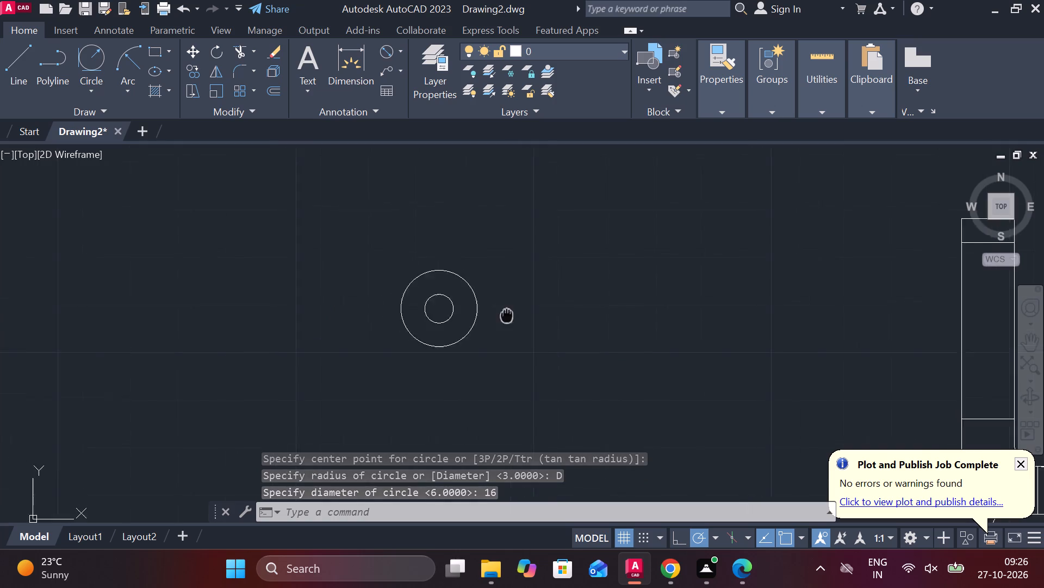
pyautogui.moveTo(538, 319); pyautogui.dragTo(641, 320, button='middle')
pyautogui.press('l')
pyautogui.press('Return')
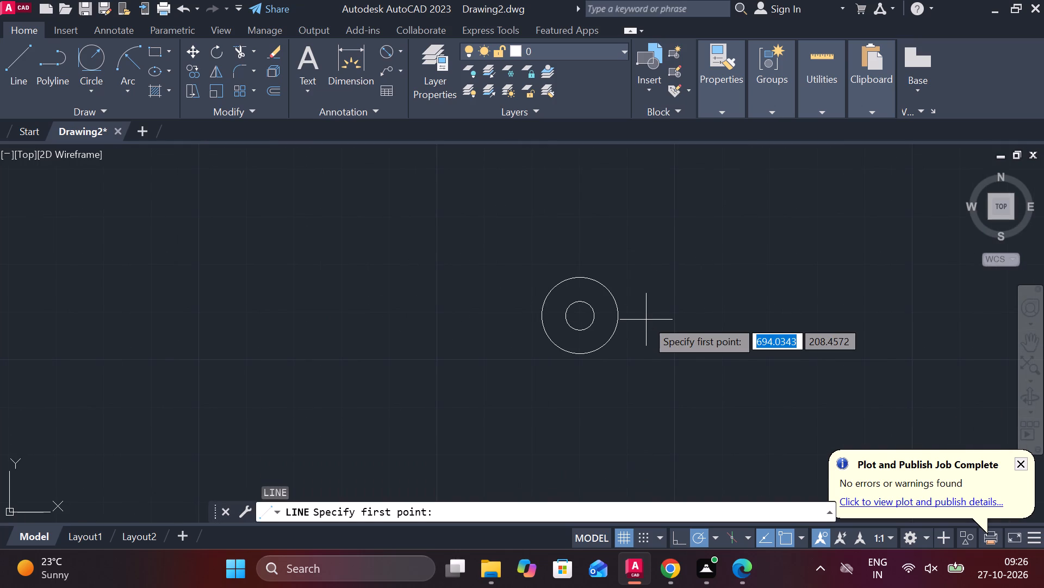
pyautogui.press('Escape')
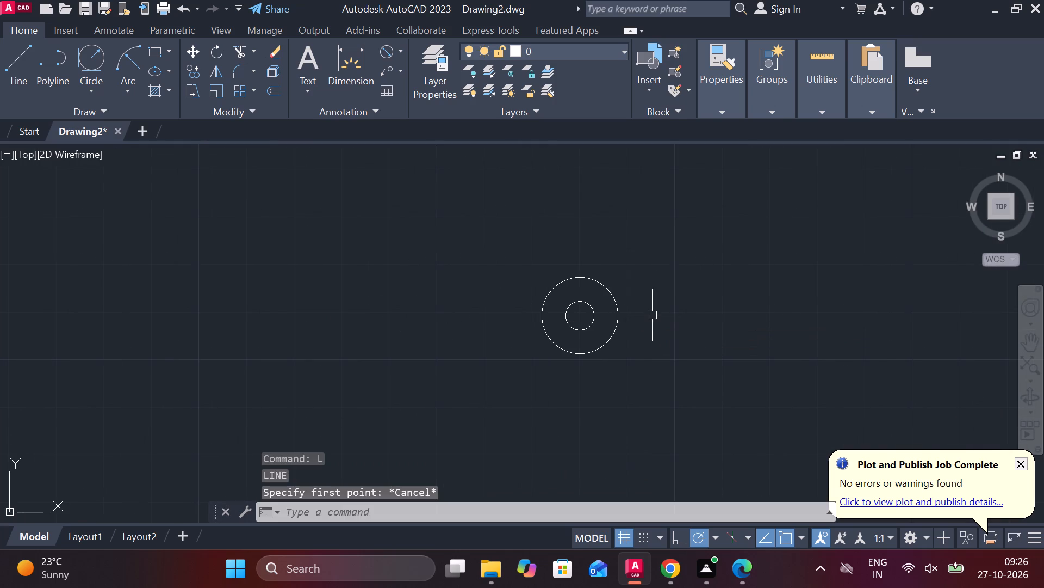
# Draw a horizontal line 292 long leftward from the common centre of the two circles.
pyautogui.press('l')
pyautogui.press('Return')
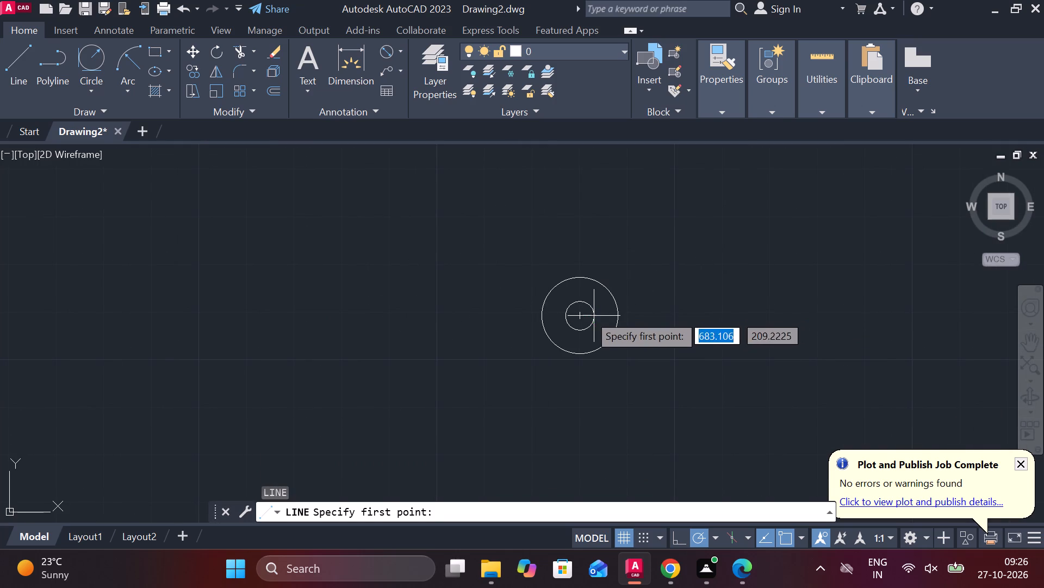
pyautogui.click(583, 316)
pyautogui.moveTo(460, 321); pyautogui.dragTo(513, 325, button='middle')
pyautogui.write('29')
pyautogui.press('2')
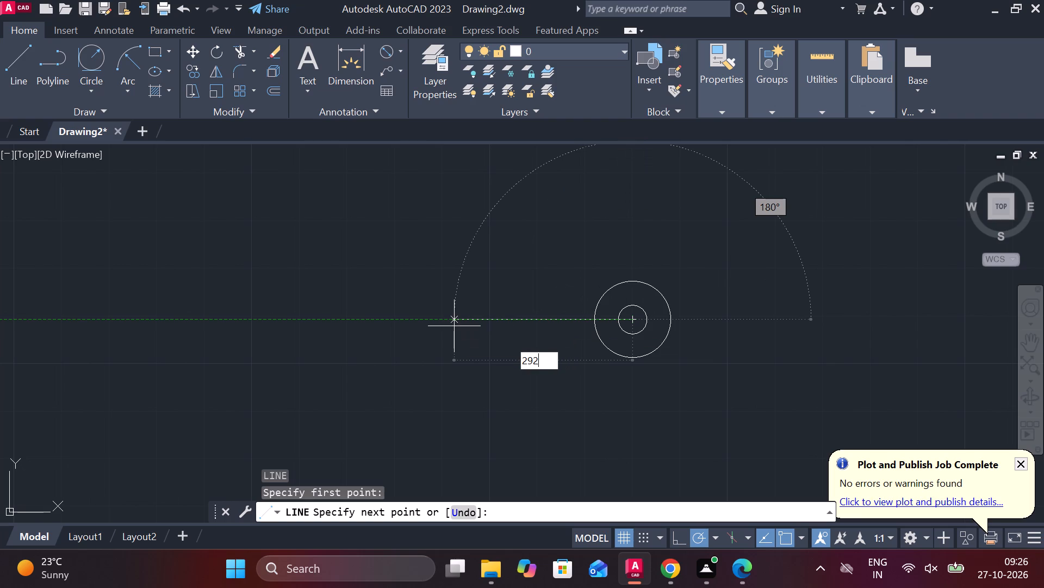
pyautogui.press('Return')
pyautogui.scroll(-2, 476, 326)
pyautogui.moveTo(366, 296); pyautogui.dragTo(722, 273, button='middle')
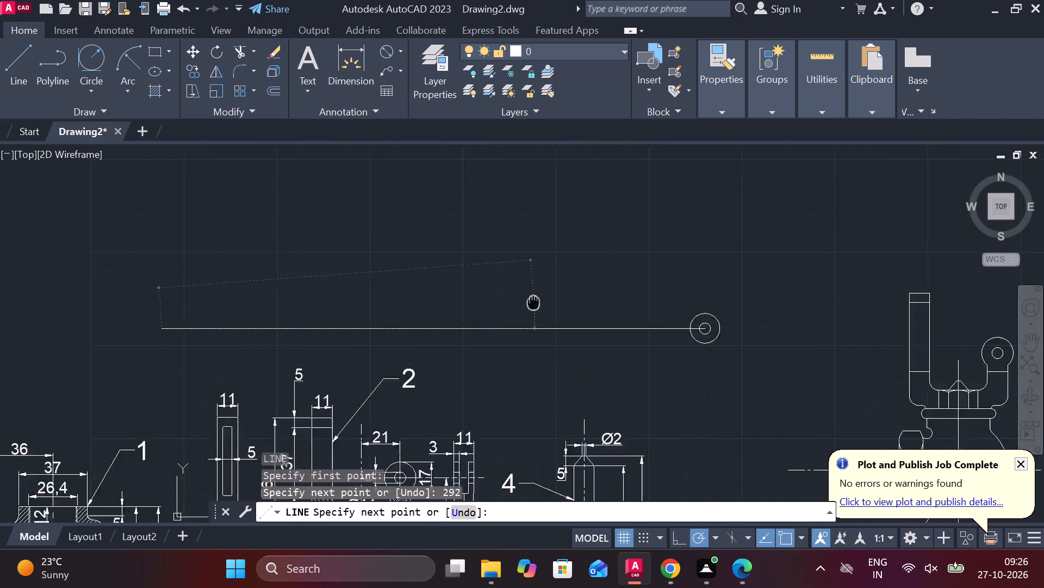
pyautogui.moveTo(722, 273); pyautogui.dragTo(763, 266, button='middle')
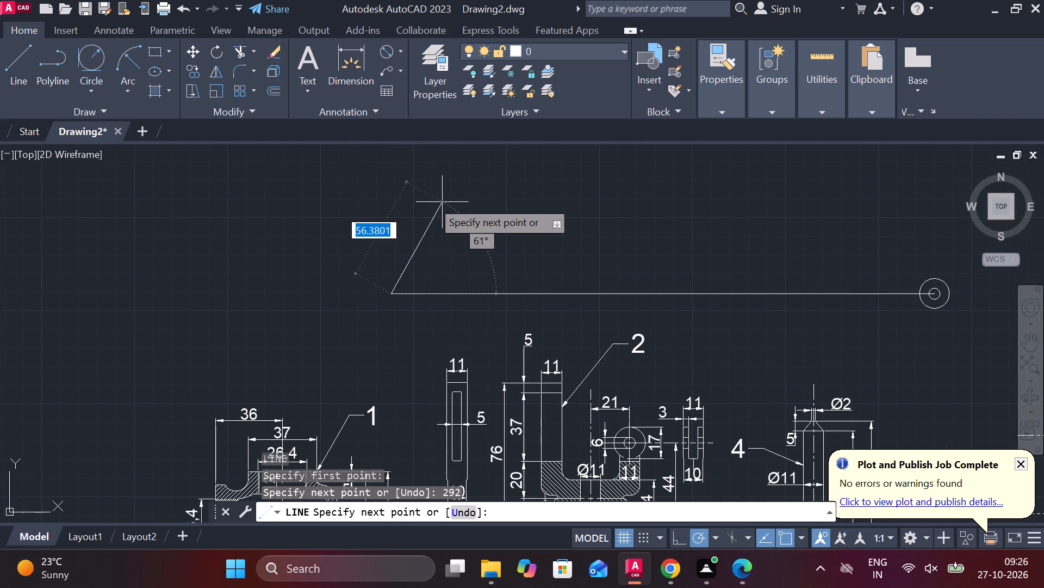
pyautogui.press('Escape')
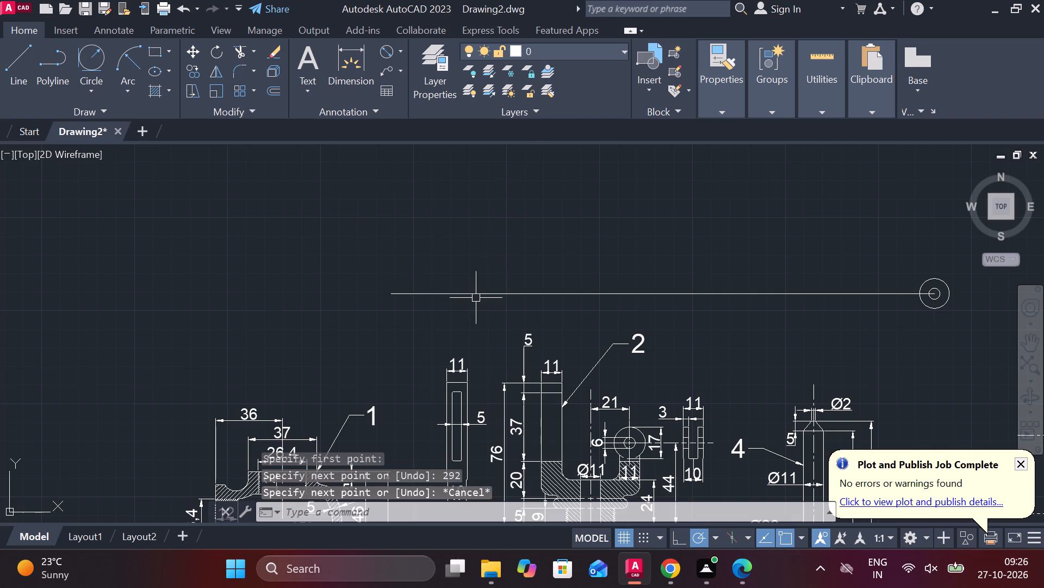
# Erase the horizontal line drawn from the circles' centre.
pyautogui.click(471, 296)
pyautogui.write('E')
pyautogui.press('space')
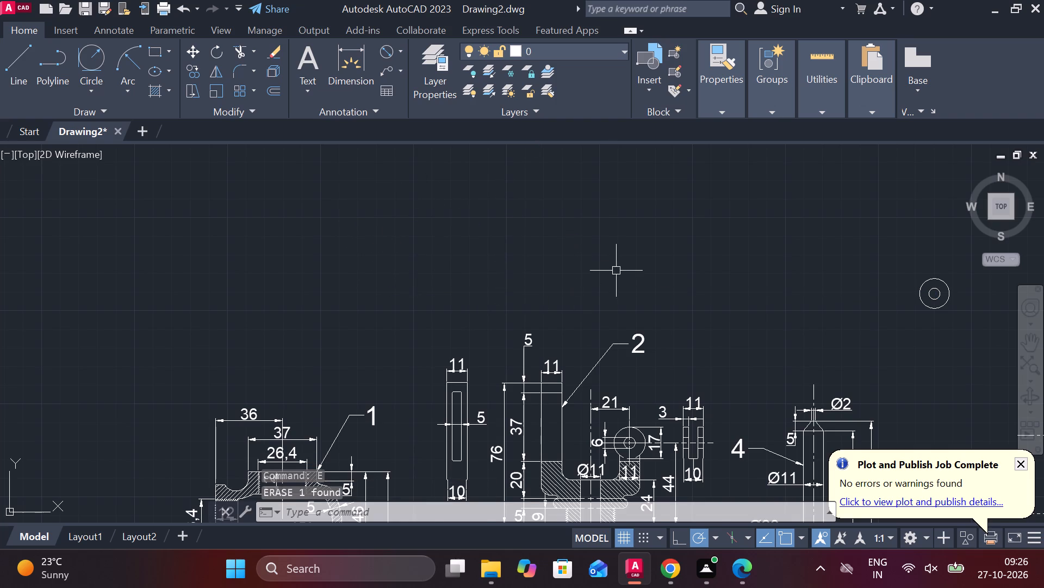
# Draw a horizontal line 292 long leftward from the bottom quadrant of the diameter 16 circle.
pyautogui.moveTo(611, 269); pyautogui.dragTo(587, 267, button='middle')
pyautogui.press('l')
pyautogui.press('Return')
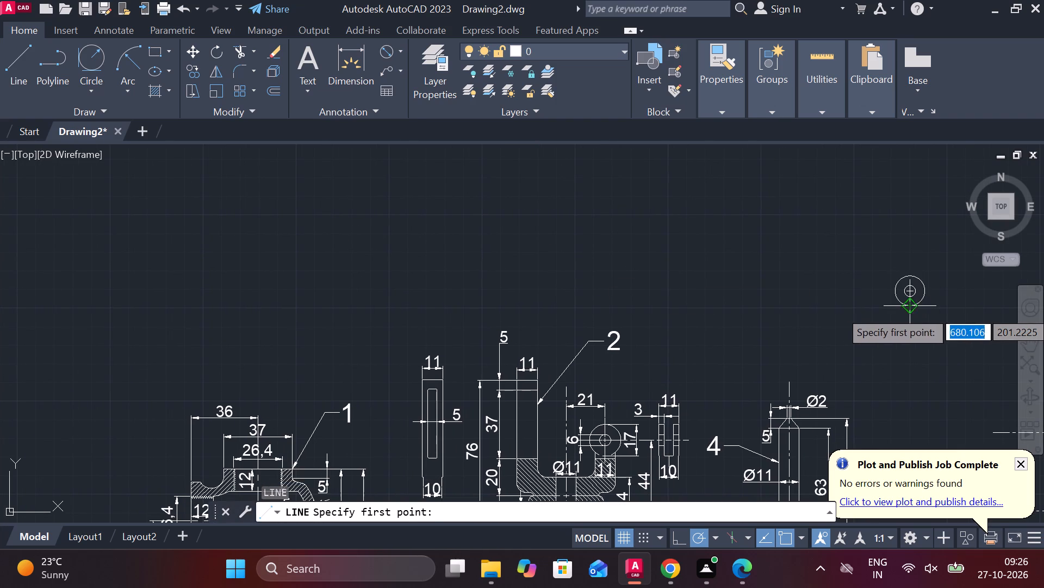
pyautogui.click(915, 310)
pyautogui.press('2')
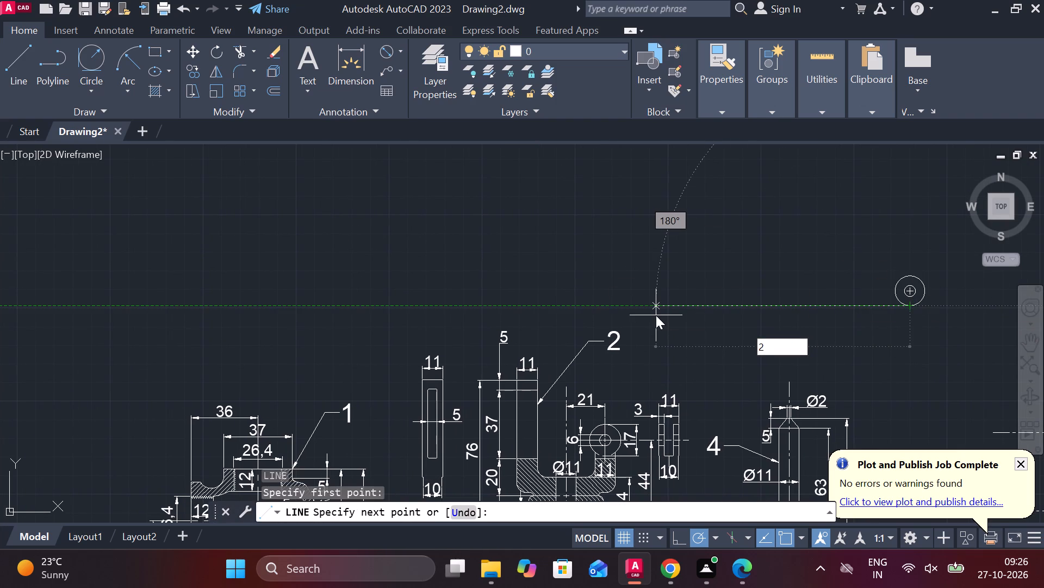
pyautogui.press('9')
pyautogui.write('2')
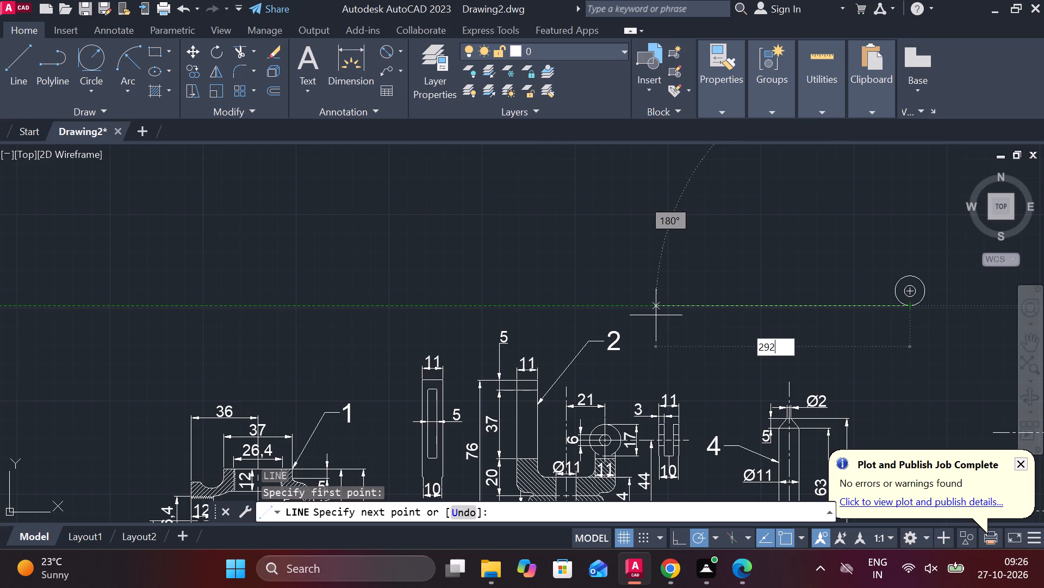
pyautogui.press('space')
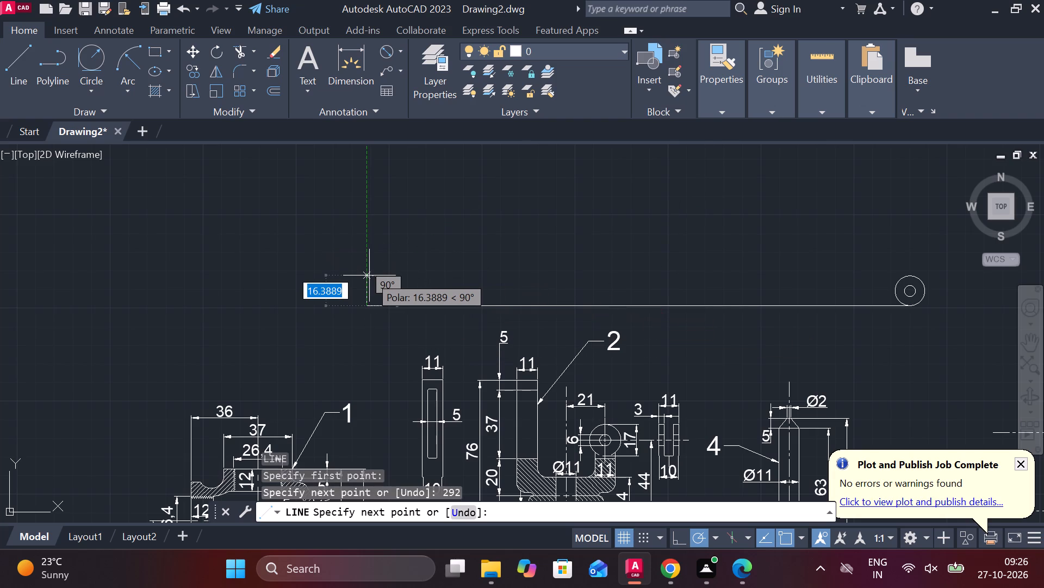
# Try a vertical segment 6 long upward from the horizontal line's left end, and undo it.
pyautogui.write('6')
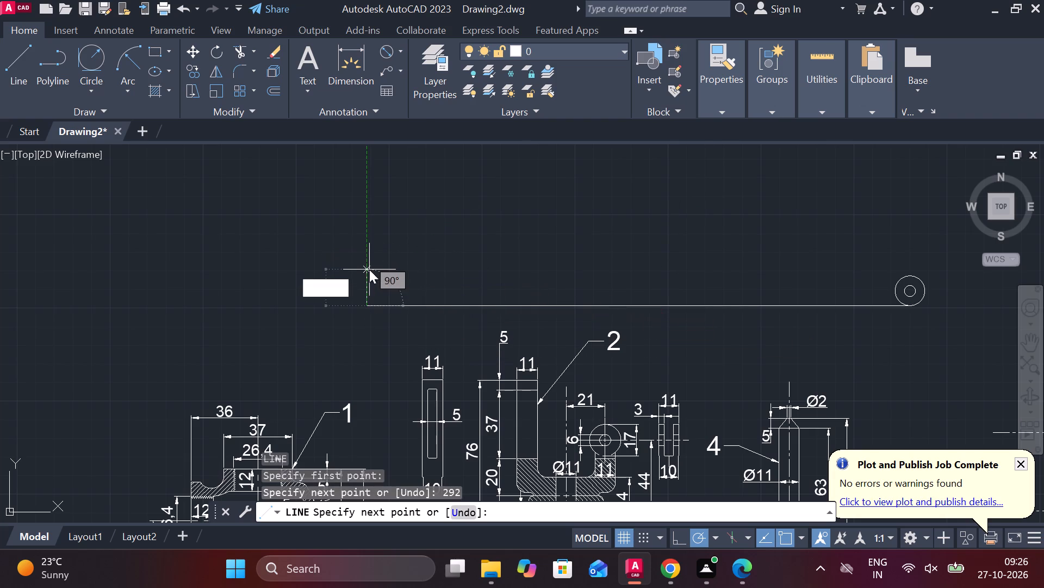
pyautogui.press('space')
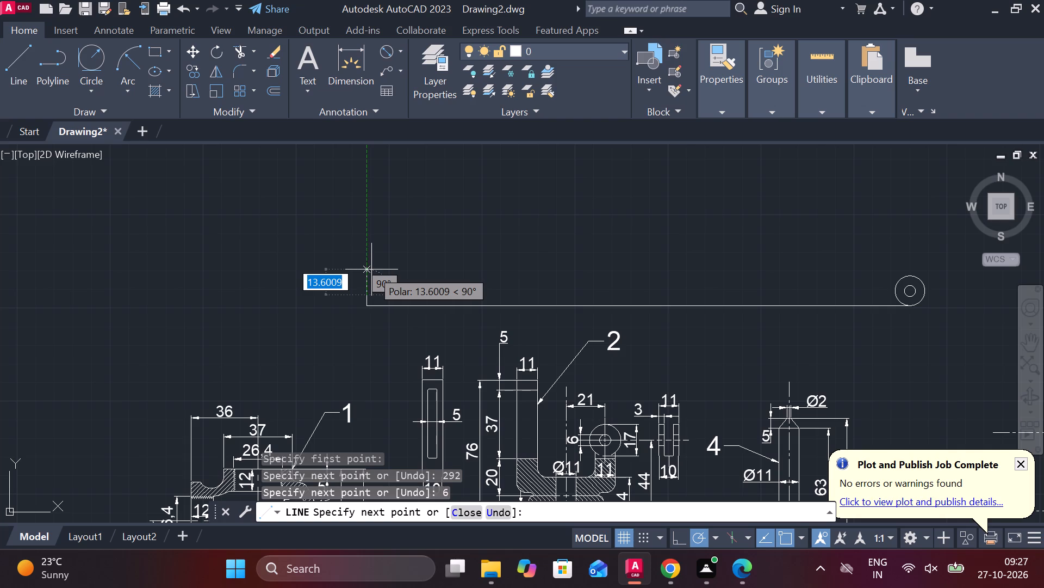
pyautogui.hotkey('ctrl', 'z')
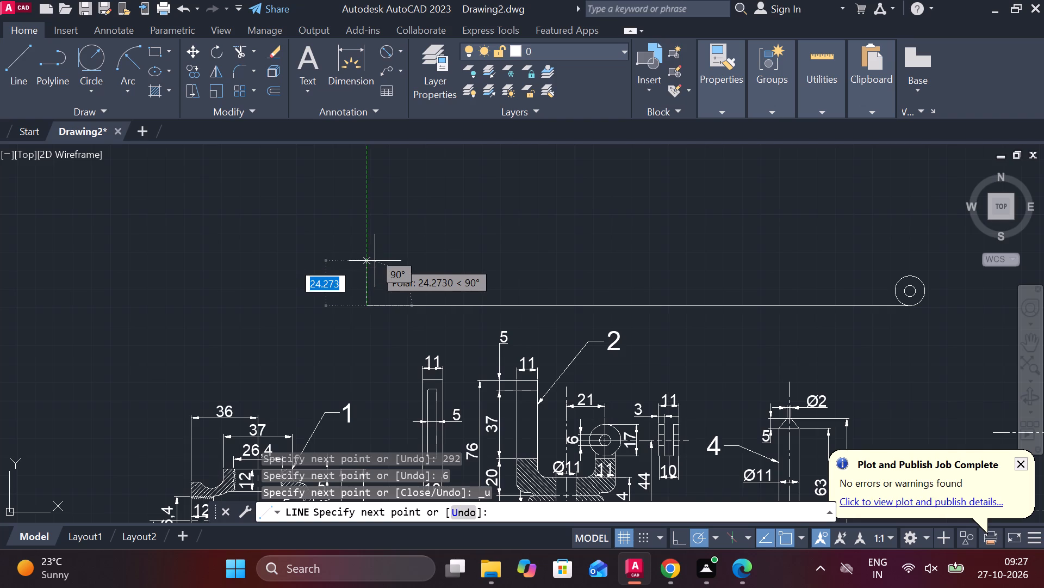
# Draw a vertical segment 8 long upward from the horizontal line's left end.
pyautogui.press('8')
pyautogui.press('Return')
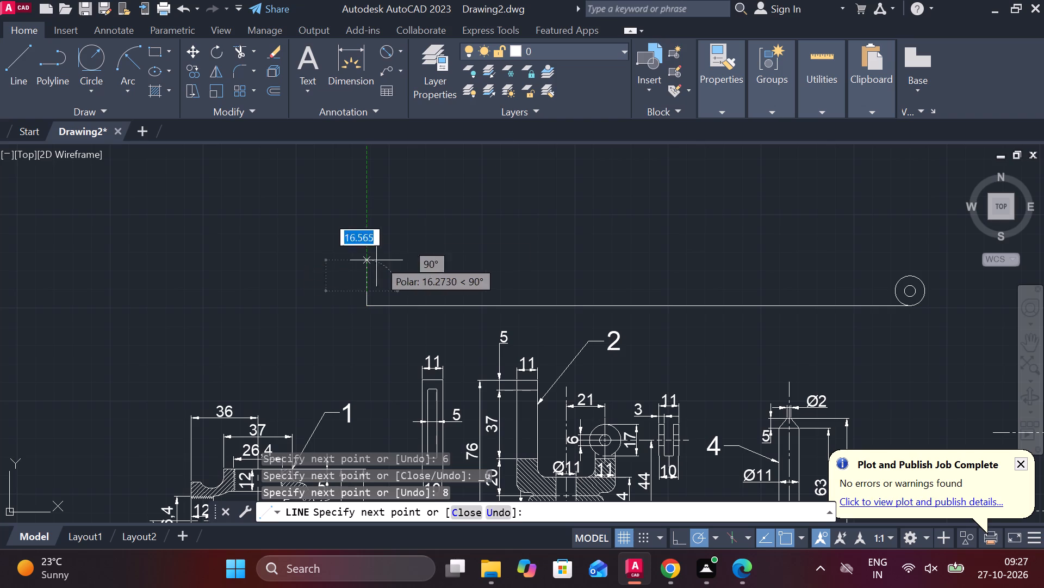
# From the vertical segment's top, draw segments 5 right and 5 up, and close the triangle with a diagonal back to the start.
pyautogui.scroll(1, 372, 264)
pyautogui.moveTo(372, 264); pyautogui.dragTo(372, 226, button='middle')
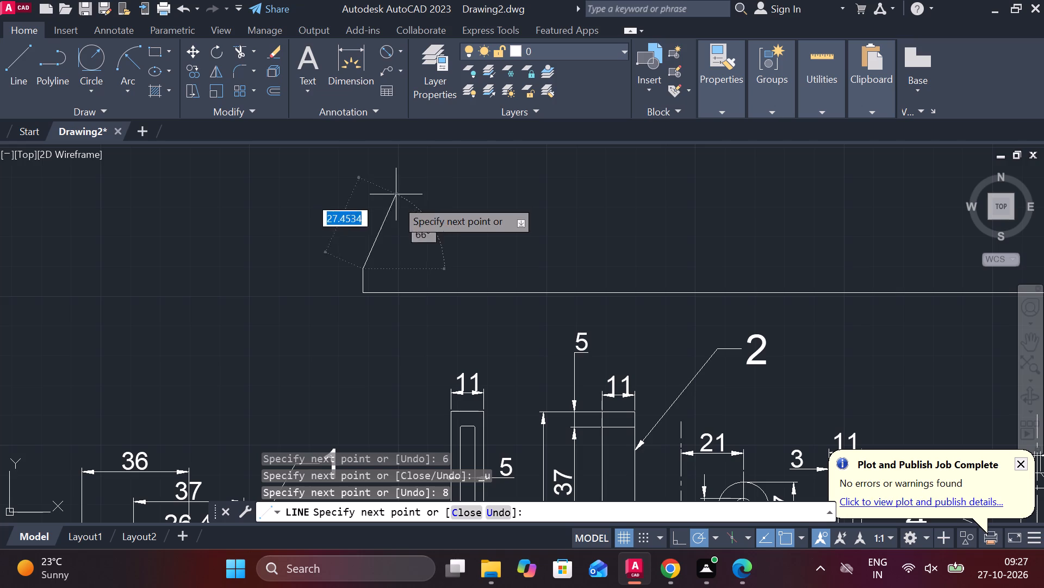
pyautogui.write('5')
pyautogui.press('space')
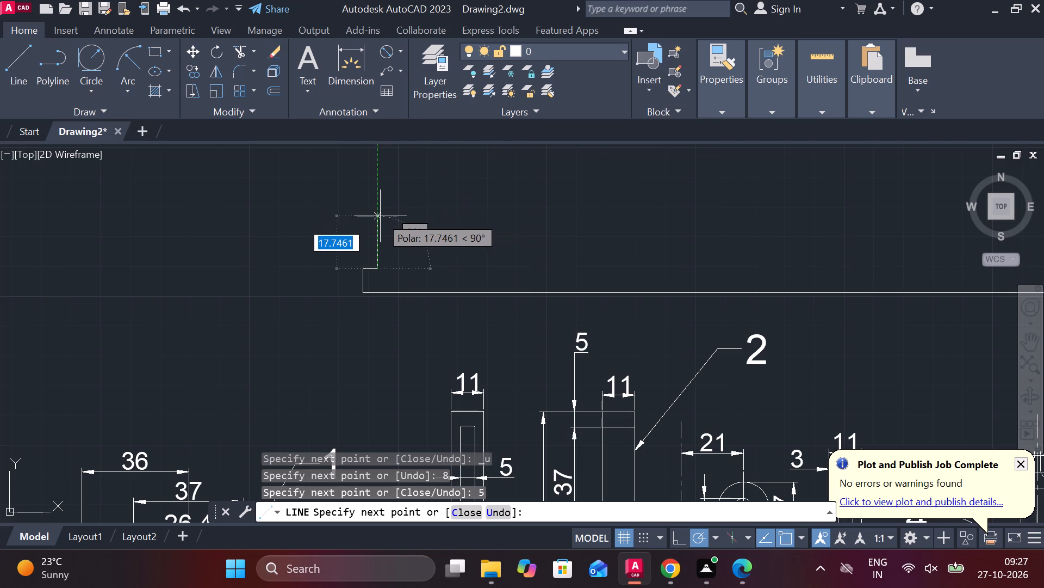
pyautogui.write('5')
pyautogui.press('space')
pyautogui.scroll(3, 380, 216)
pyautogui.moveTo(347, 339); pyautogui.dragTo(391, 273, button='middle')
pyautogui.click(355, 359)
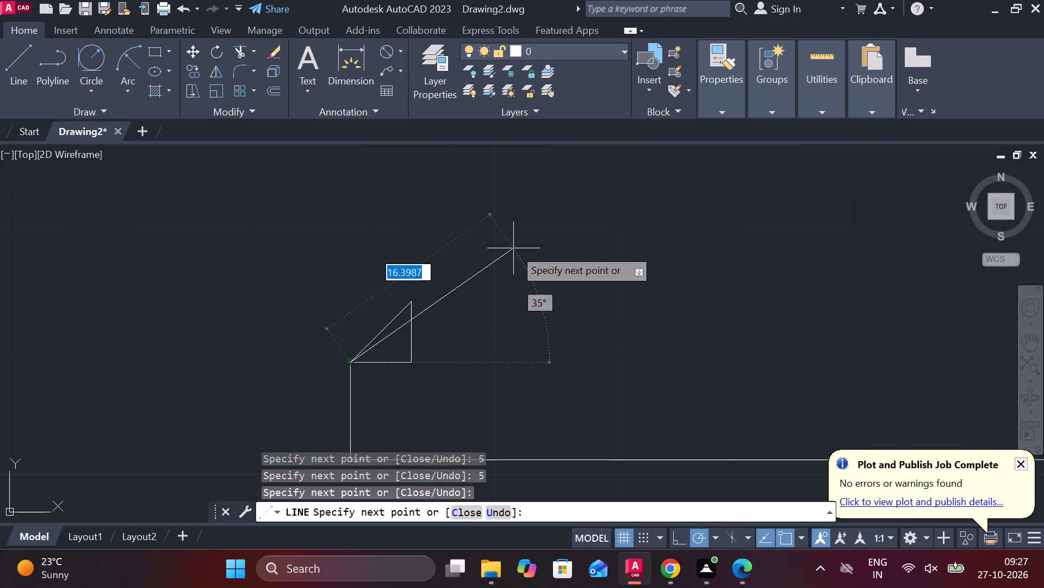
pyautogui.press('Escape')
# Erase the triangle's horizontal and vertical legs, keeping the diagonal edge.
pyautogui.click(410, 358)
pyautogui.click(403, 359)
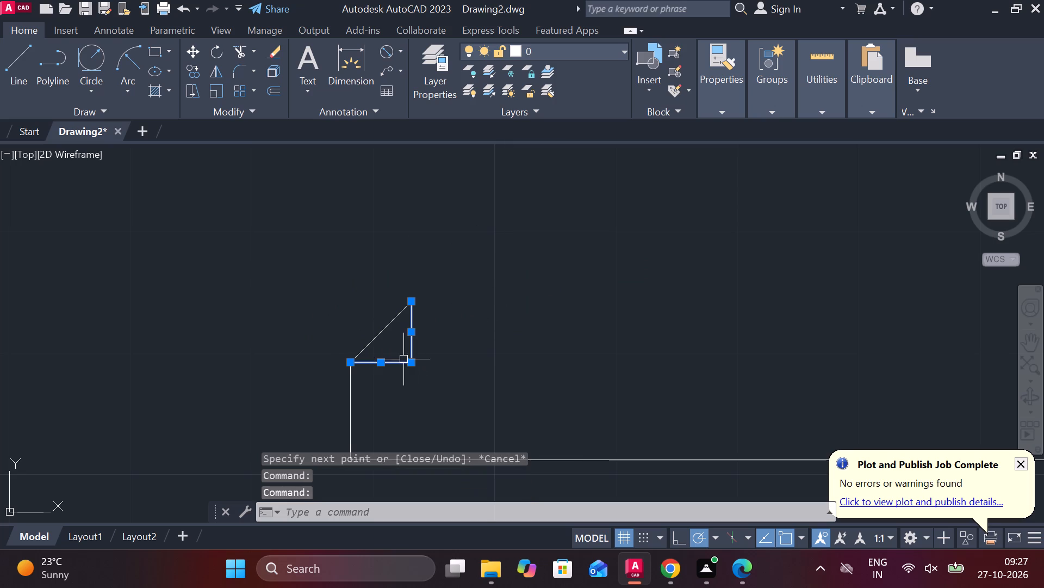
pyautogui.write('E')
pyautogui.press('space')
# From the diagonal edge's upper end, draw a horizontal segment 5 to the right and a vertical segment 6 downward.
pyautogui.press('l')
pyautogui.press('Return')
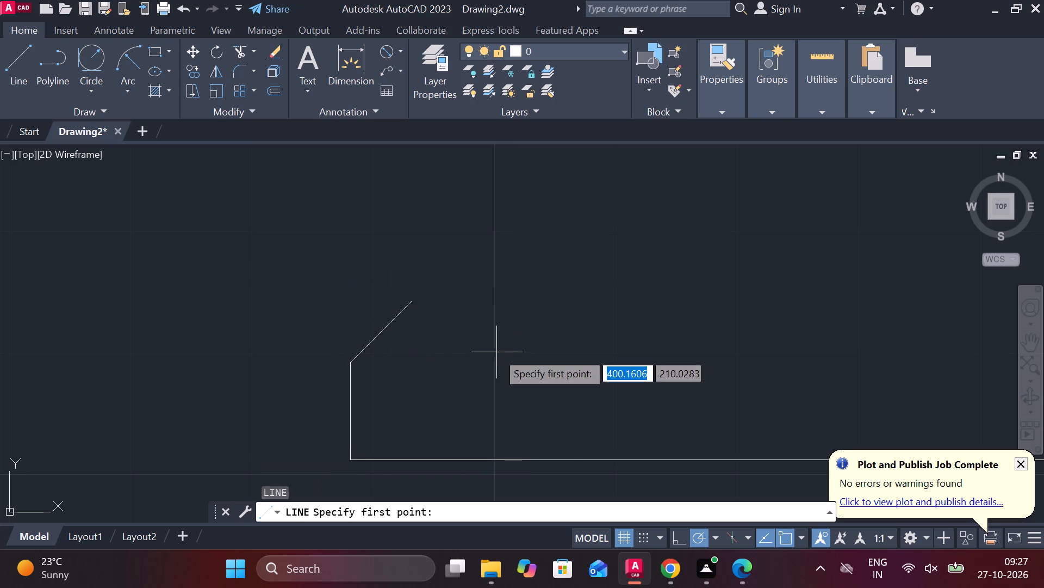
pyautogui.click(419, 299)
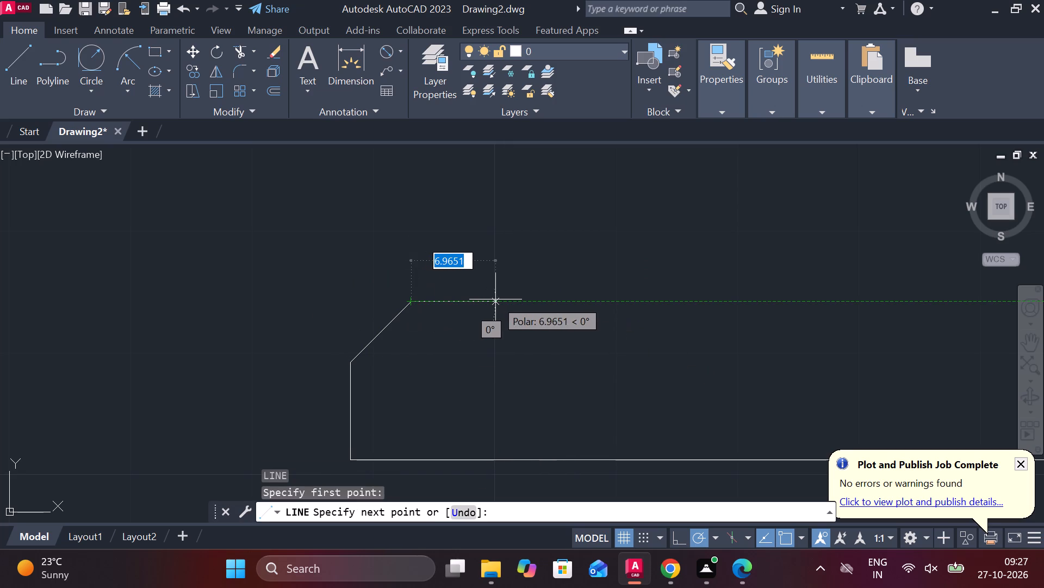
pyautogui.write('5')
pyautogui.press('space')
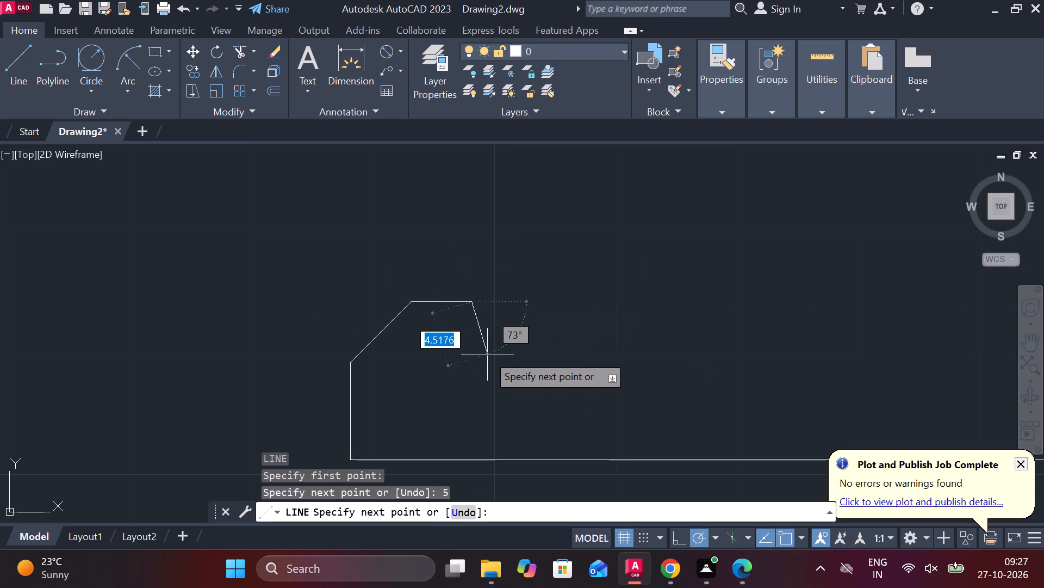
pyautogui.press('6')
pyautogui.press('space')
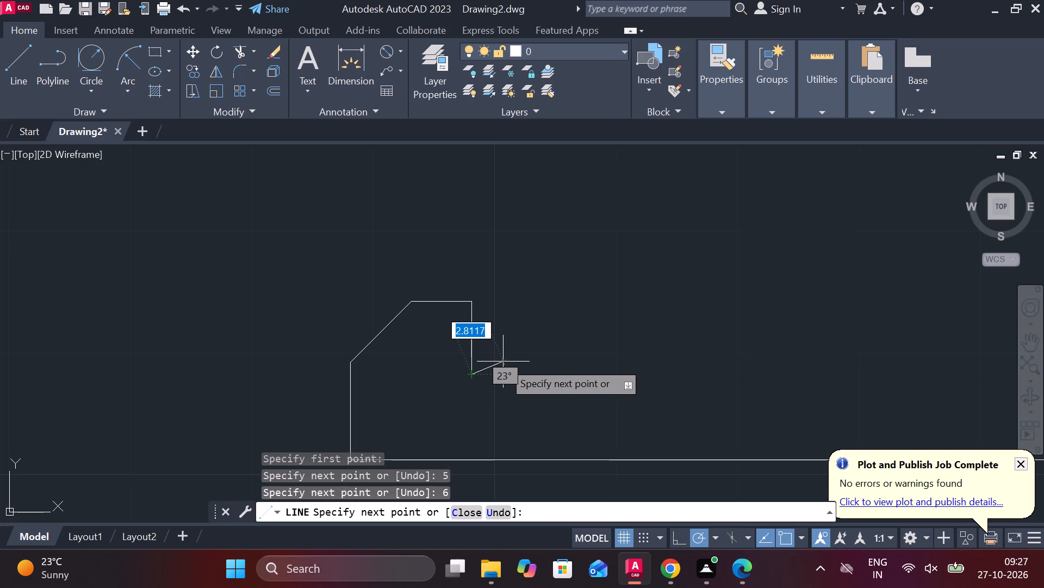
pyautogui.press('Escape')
# Offset the short vertical end line of the lever 110 to the right along the long base line.
pyautogui.scroll(-1, 517, 360)
pyautogui.moveTo(555, 358); pyautogui.dragTo(541, 358, button='middle')
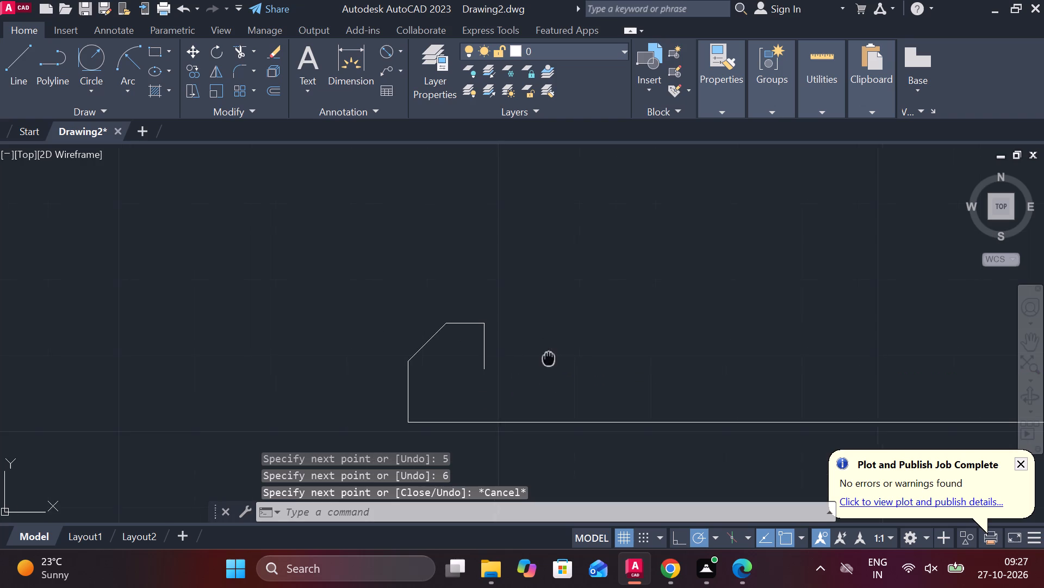
pyautogui.moveTo(541, 358); pyautogui.dragTo(453, 327, button='middle')
pyautogui.scroll(-1, 434, 318)
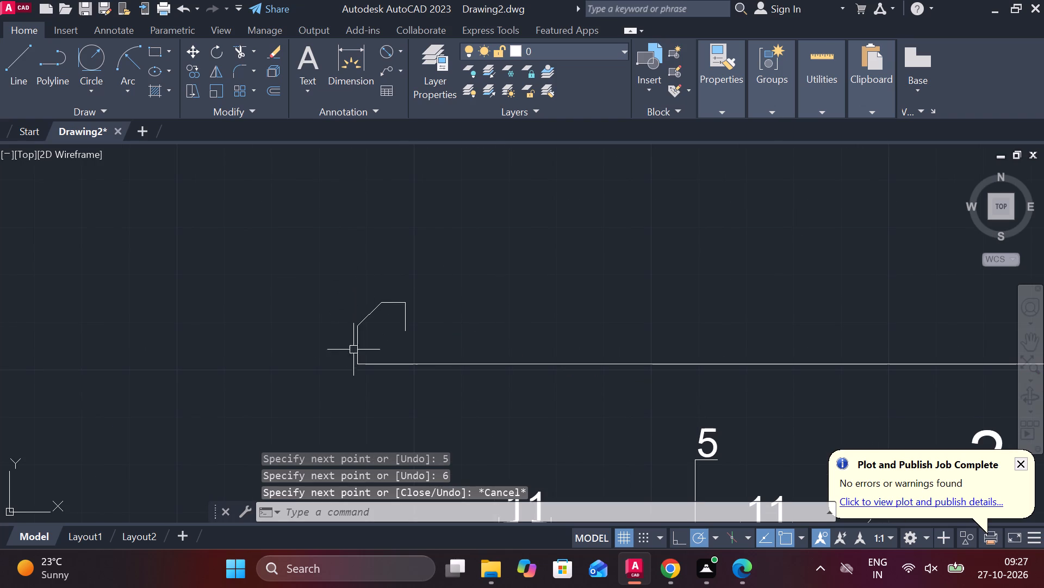
pyautogui.click(354, 340)
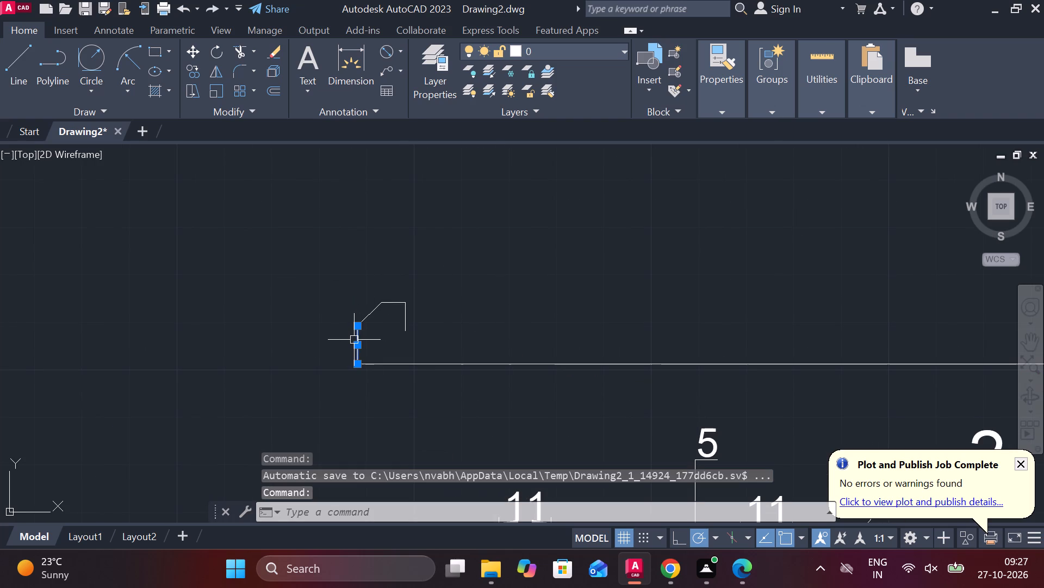
pyautogui.press('o')
pyautogui.press('Return')
pyautogui.press('Return')
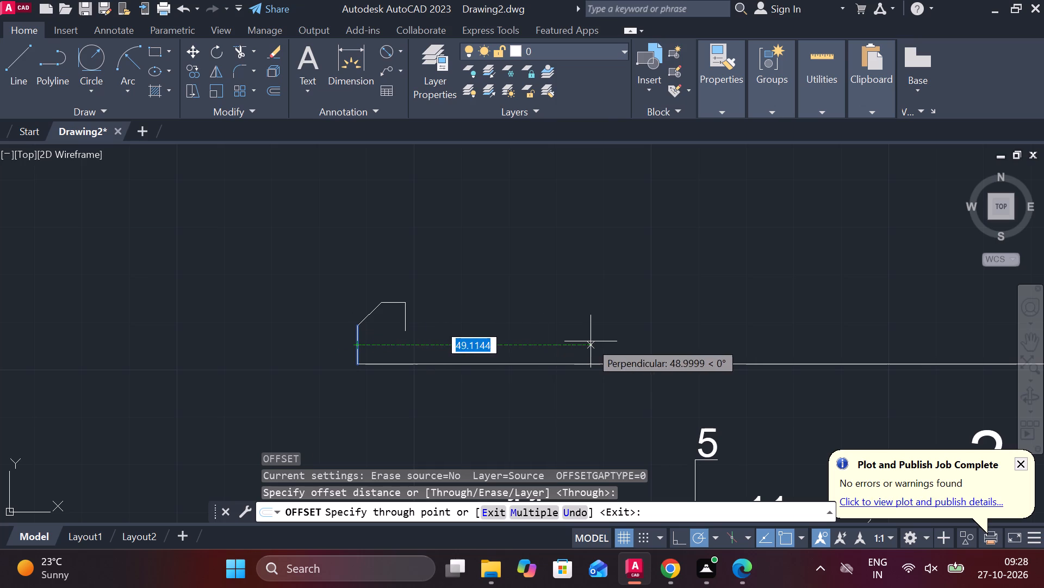
pyautogui.press('1')
pyautogui.press('0')
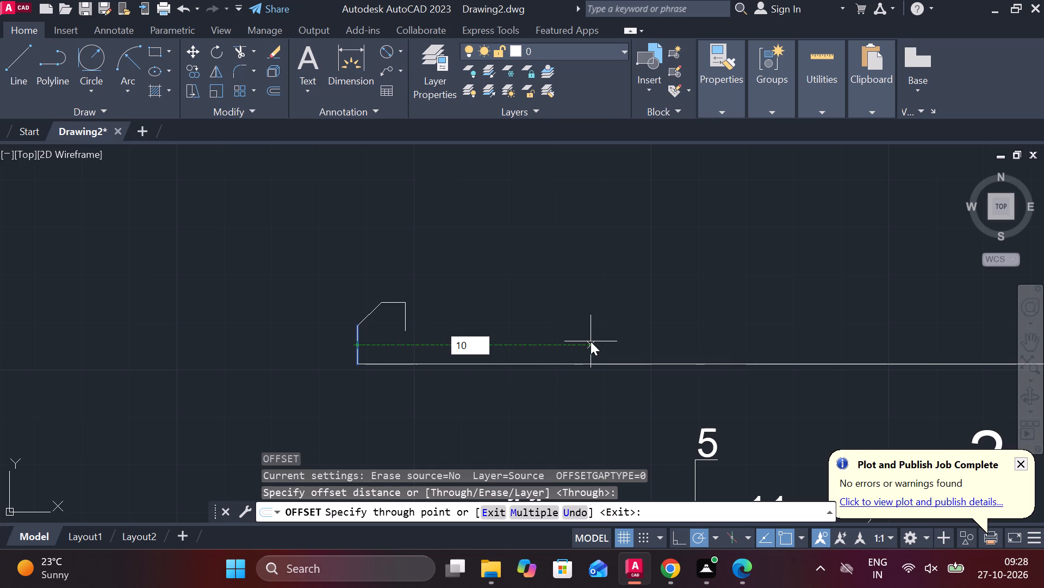
pyautogui.press('BackSpace')
pyautogui.write('10')
pyautogui.press('Return')
pyautogui.scroll(-1, 613, 325)
pyautogui.moveTo(611, 322); pyautogui.dragTo(551, 302, button='middle')
pyautogui.scroll(-1, 540, 295)
pyautogui.moveTo(554, 297); pyautogui.dragTo(527, 298, button='middle')
pyautogui.scroll(1, 564, 288)
pyautogui.press('Escape')
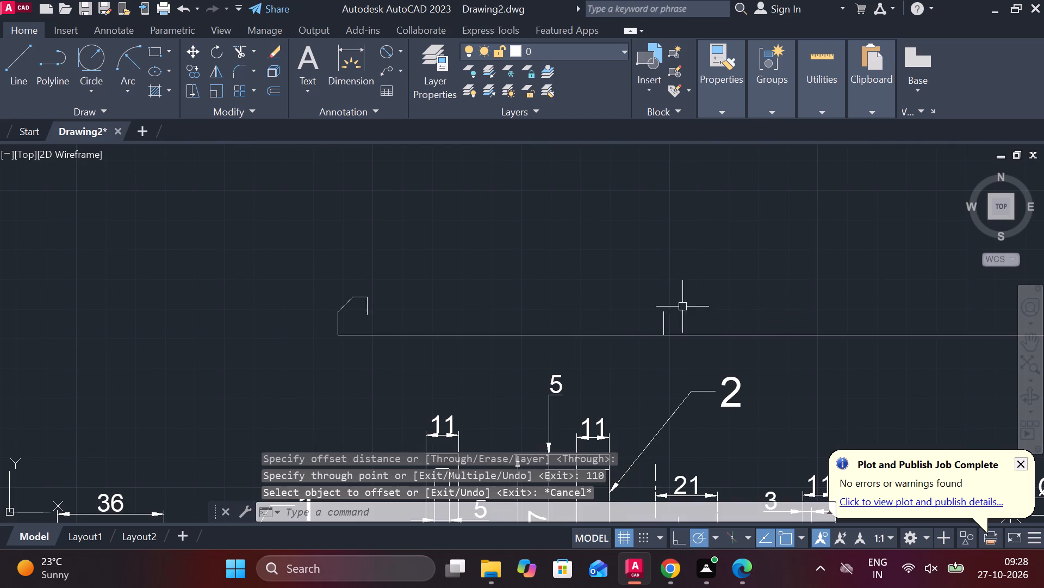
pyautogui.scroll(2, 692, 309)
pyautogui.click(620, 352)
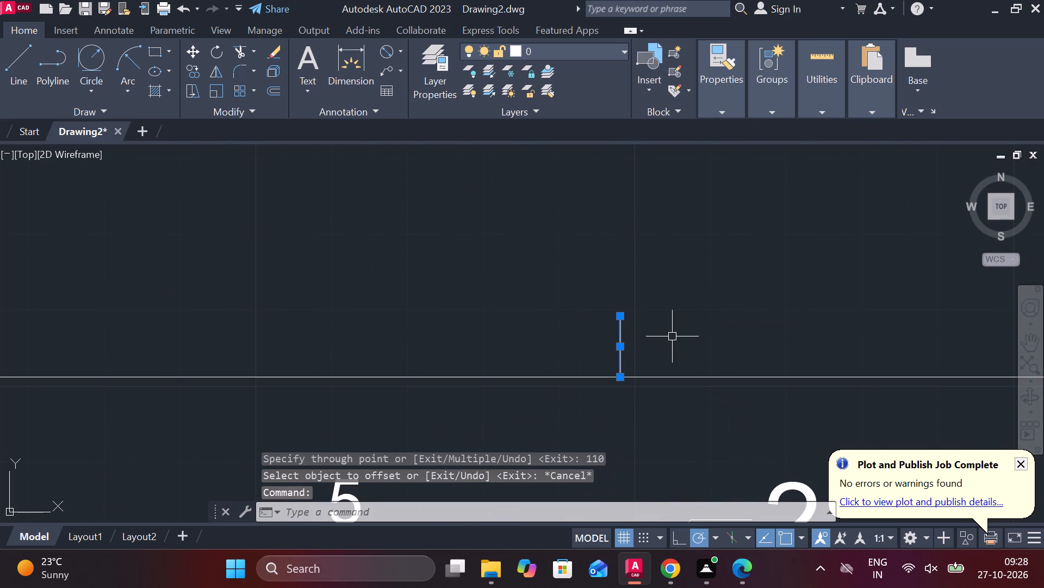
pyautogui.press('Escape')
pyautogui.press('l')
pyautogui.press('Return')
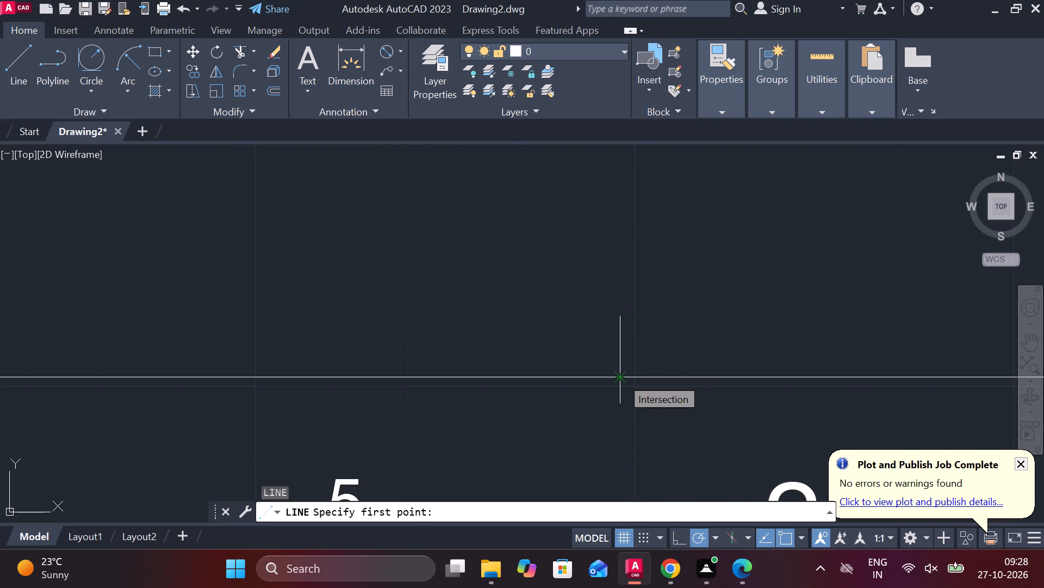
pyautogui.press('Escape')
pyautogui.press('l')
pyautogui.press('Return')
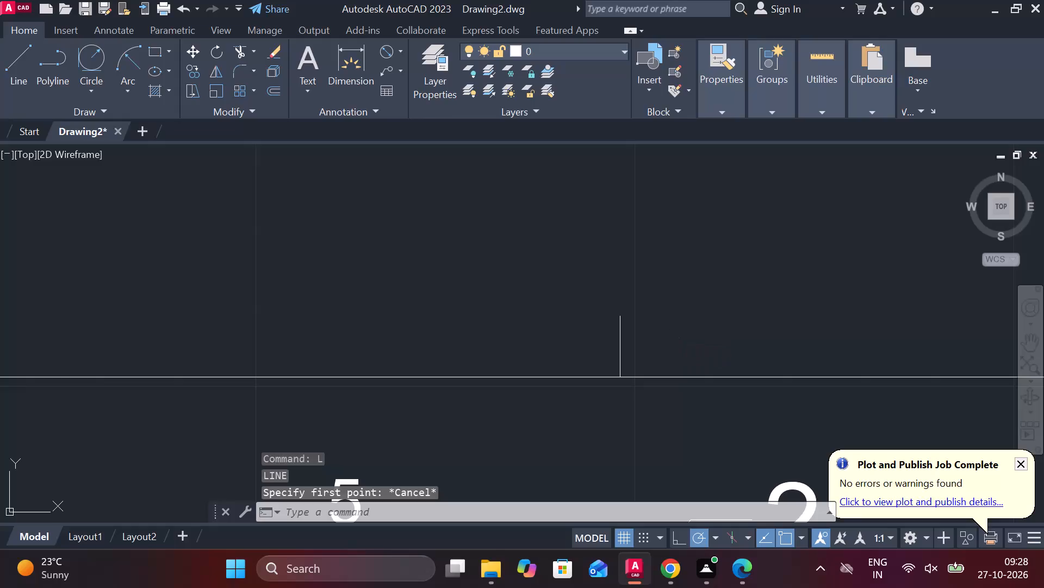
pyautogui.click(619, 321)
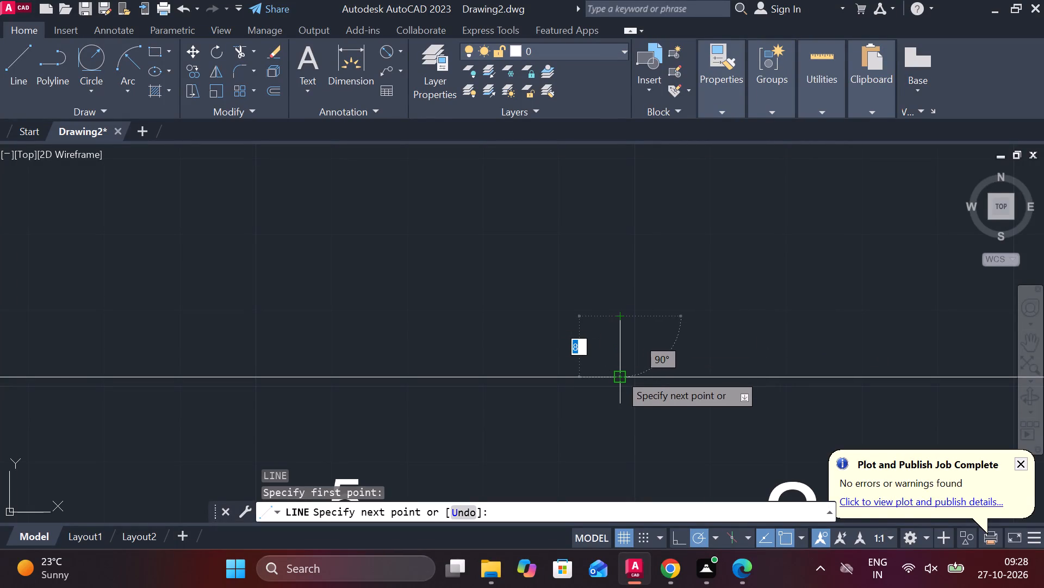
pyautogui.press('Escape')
# From the offset line's top, draw a segment 8 upward and a horizontal segment 182 right to the pivot eye's top.
pyautogui.press('l')
pyautogui.press('Return')
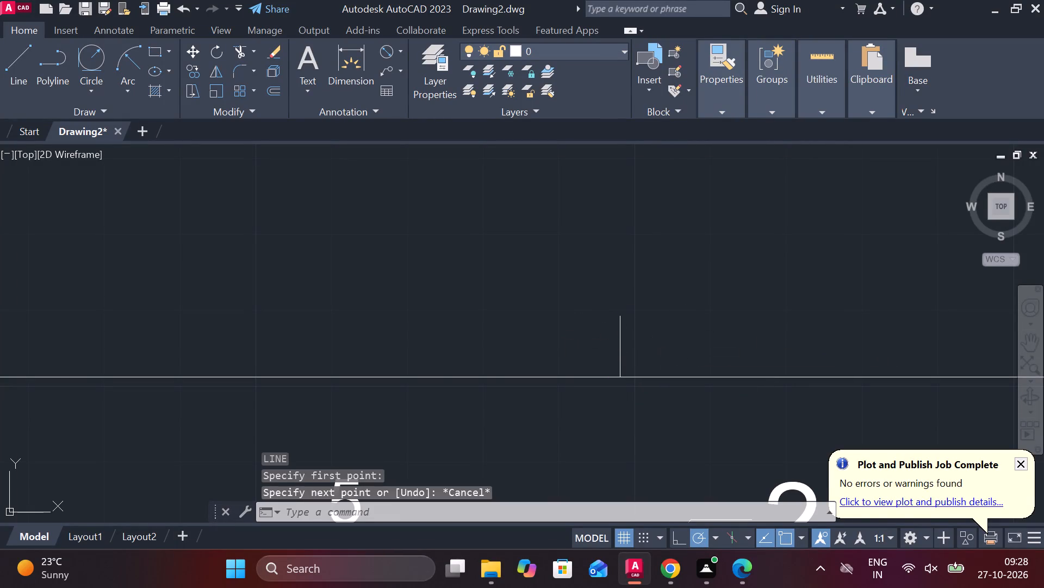
pyautogui.click(623, 314)
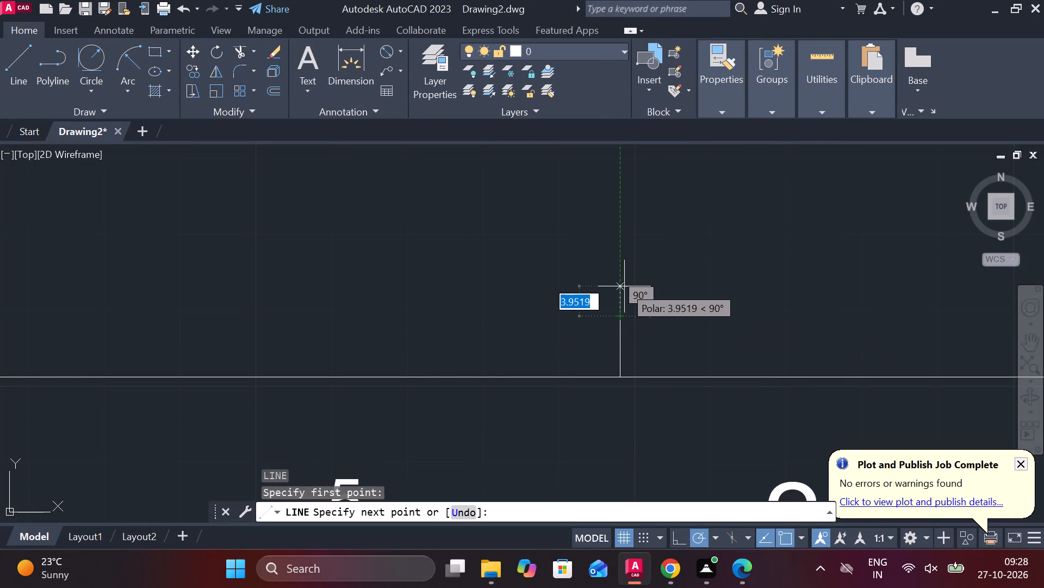
pyautogui.press('8')
pyautogui.press('Return')
pyautogui.scroll(-1, 624, 286)
pyautogui.scroll(-2, 716, 284)
pyautogui.moveTo(716, 284); pyautogui.dragTo(571, 299, button='middle')
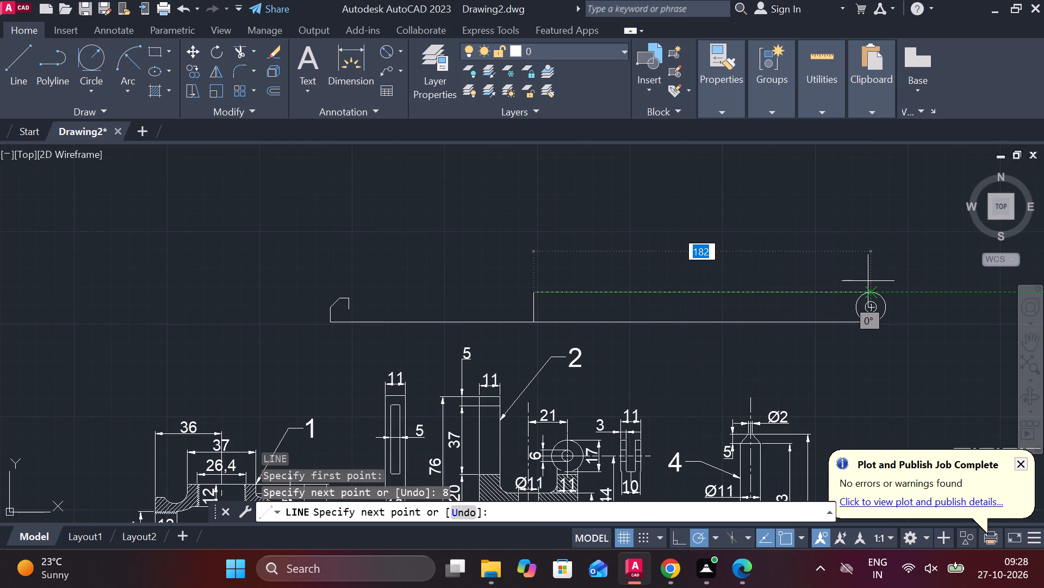
pyautogui.click(868, 281)
pyautogui.press('Escape')
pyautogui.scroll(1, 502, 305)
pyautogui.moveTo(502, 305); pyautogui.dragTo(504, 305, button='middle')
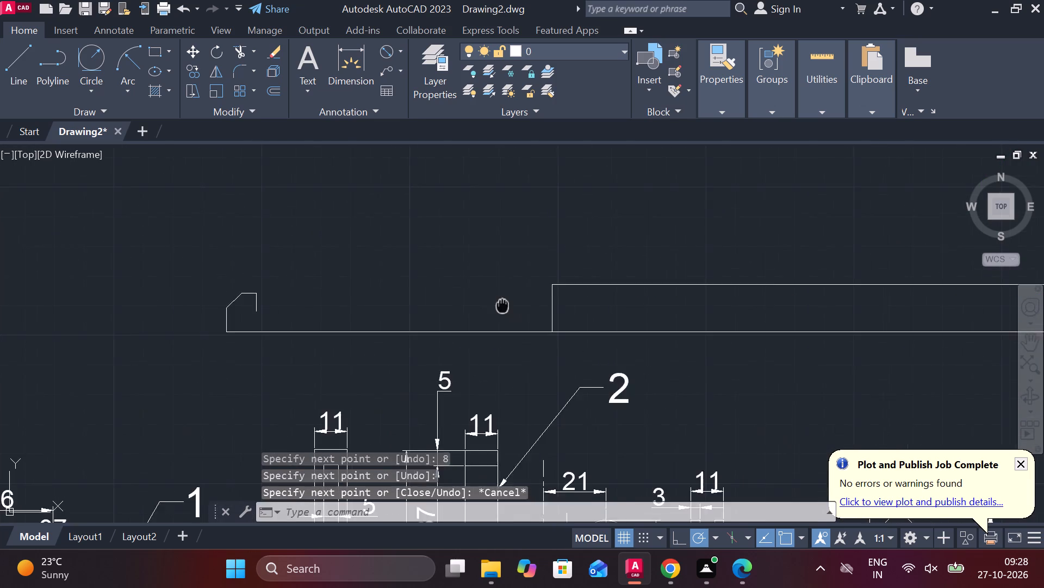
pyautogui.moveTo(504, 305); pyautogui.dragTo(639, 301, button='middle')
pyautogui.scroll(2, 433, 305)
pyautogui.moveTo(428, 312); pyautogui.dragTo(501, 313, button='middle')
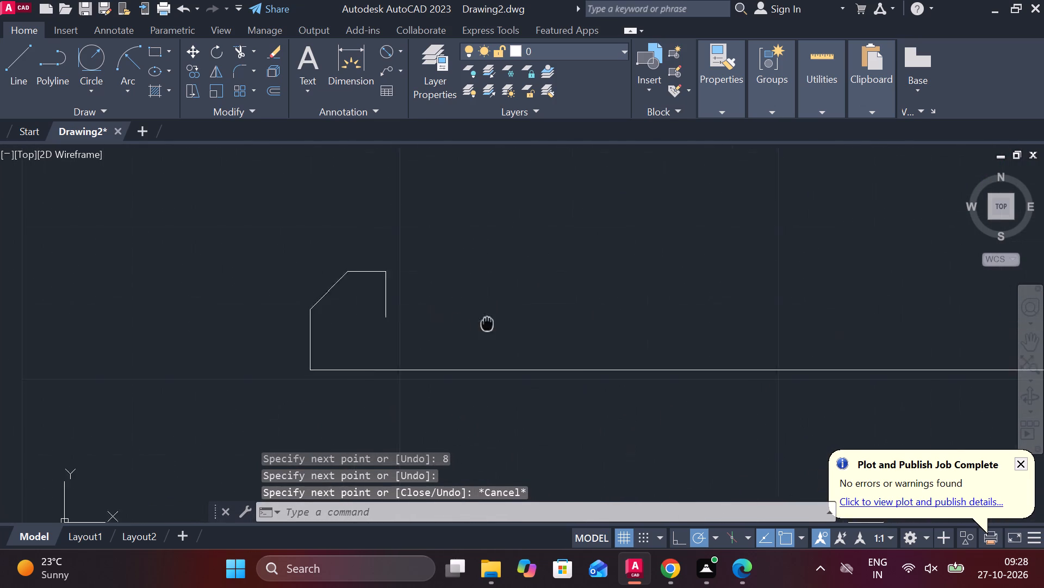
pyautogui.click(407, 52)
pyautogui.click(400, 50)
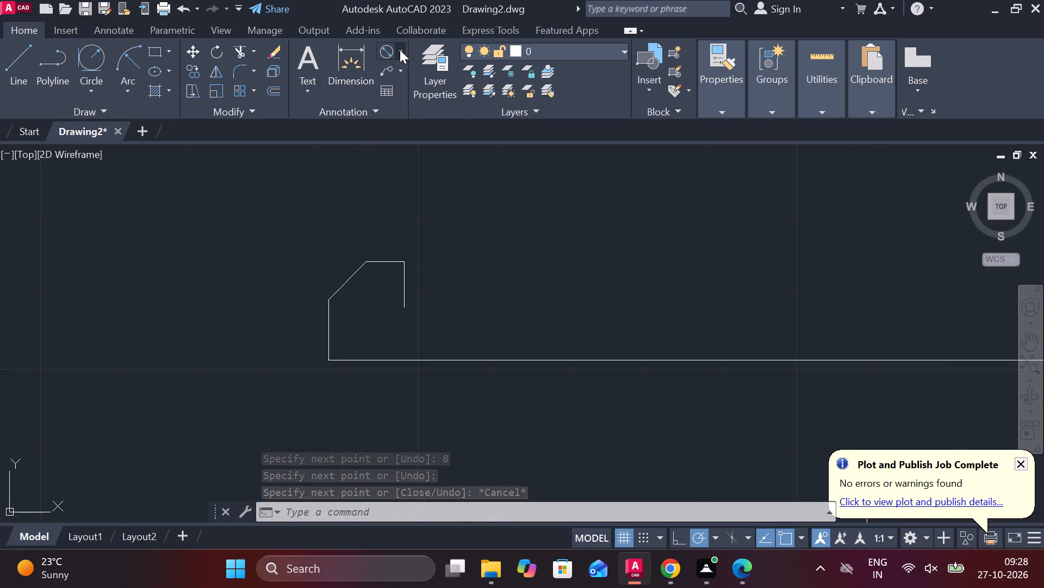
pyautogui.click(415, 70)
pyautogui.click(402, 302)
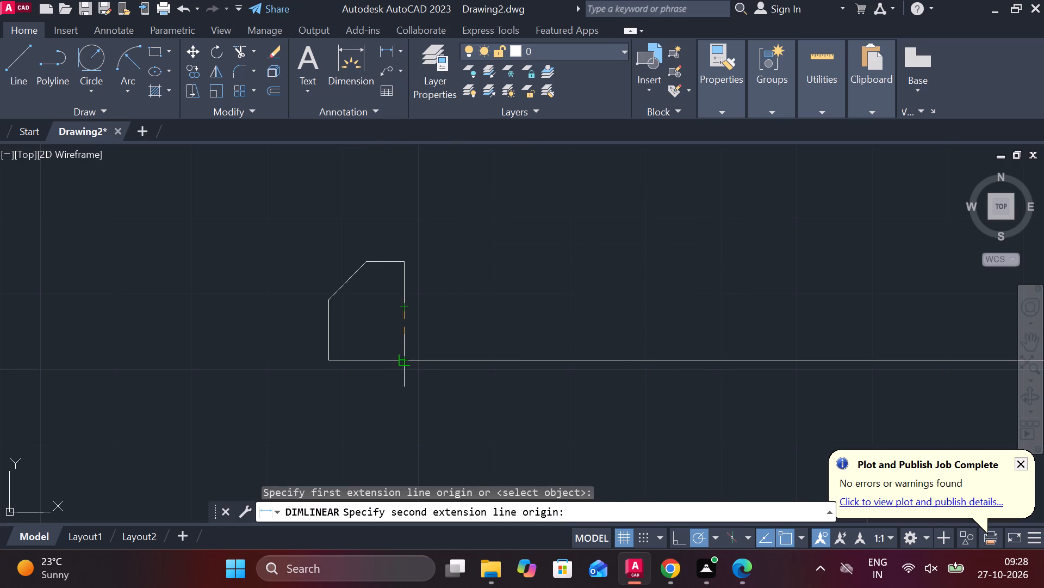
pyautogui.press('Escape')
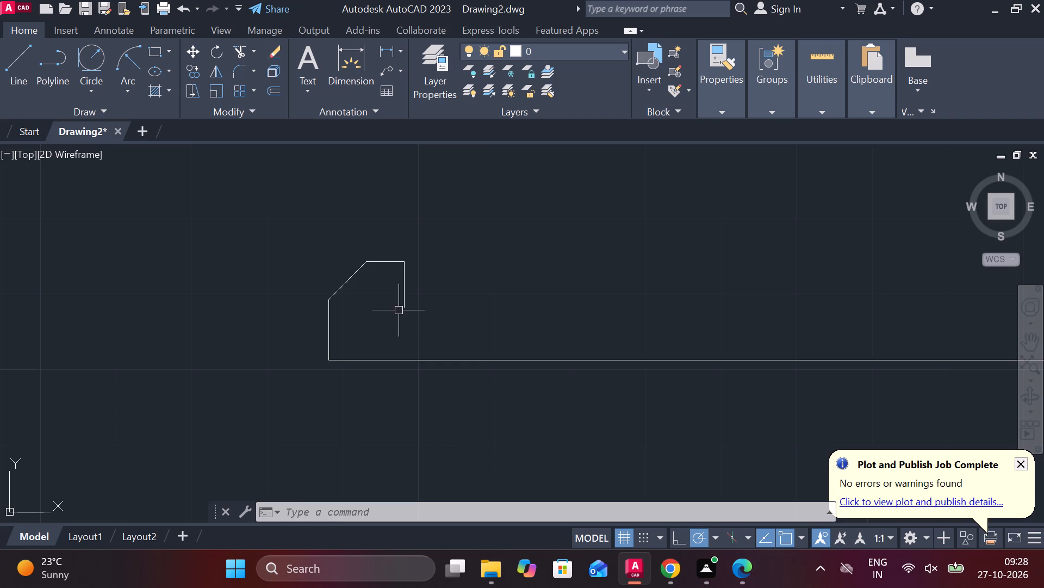
# Draw a horizontal line about 121 long from the upper edge's left end leftward past the lever's chamfered end.
pyautogui.scroll(-1, 505, 283)
pyautogui.moveTo(529, 274); pyautogui.dragTo(474, 274, button='middle')
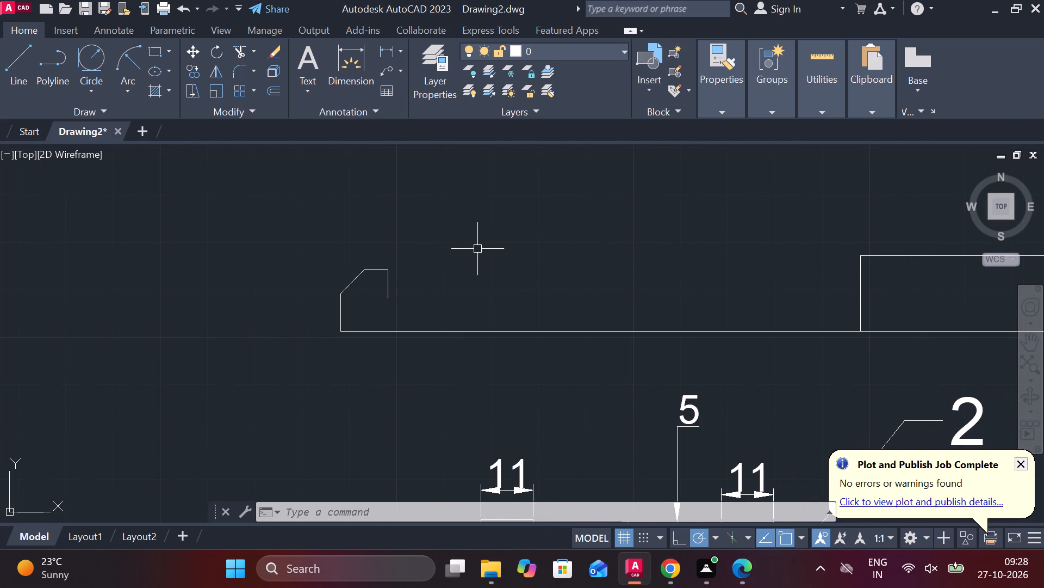
pyautogui.press('l')
pyautogui.press('Return')
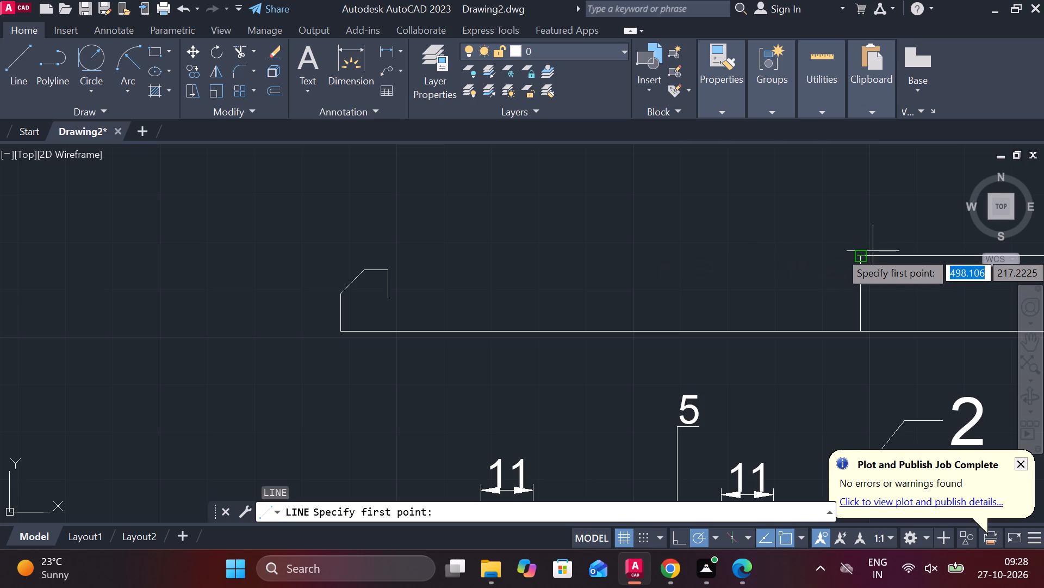
pyautogui.click(865, 251)
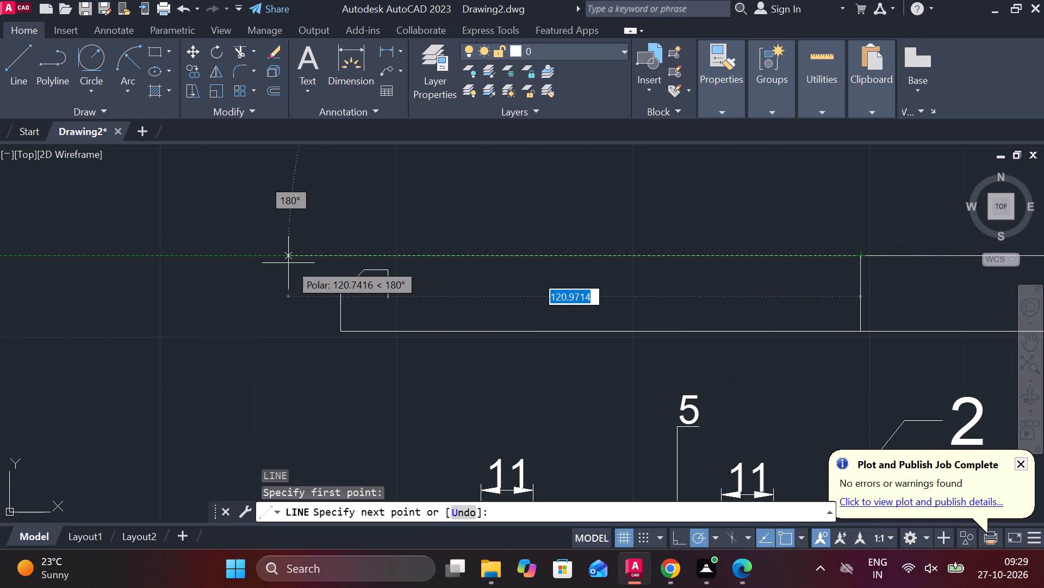
pyautogui.click(288, 263)
pyautogui.press('Escape')
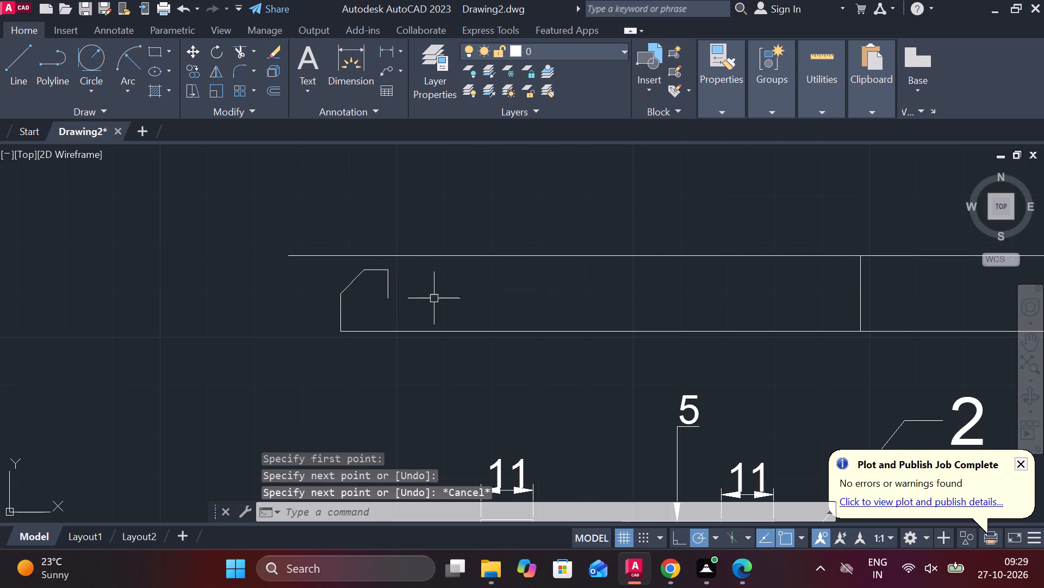
# Erase the short vertical, short horizontal and diagonal segments at the lever's left end.
pyautogui.click(389, 284)
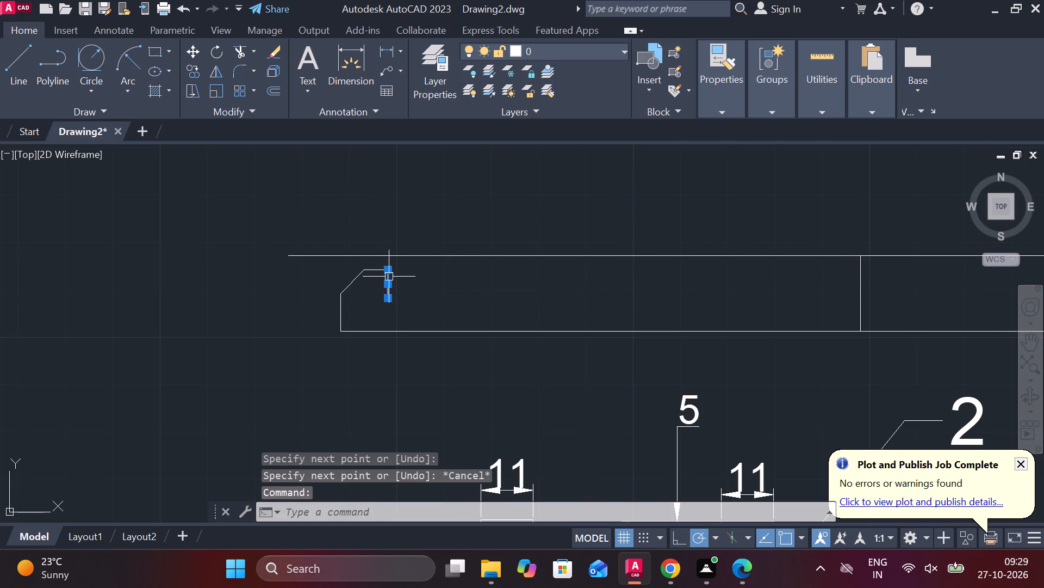
pyautogui.click(380, 270)
pyautogui.click(355, 281)
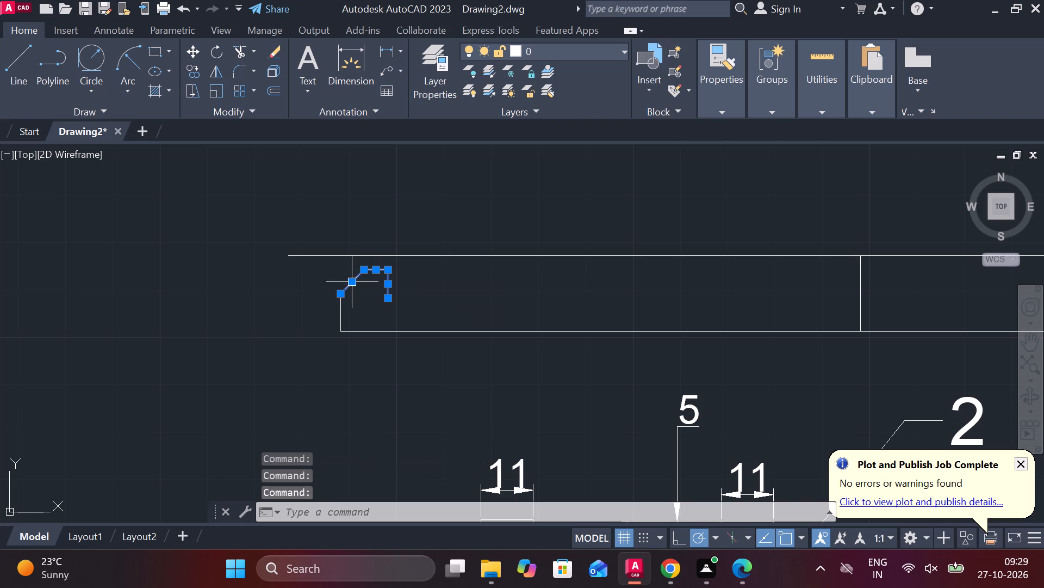
pyautogui.write('E')
pyautogui.press('space')
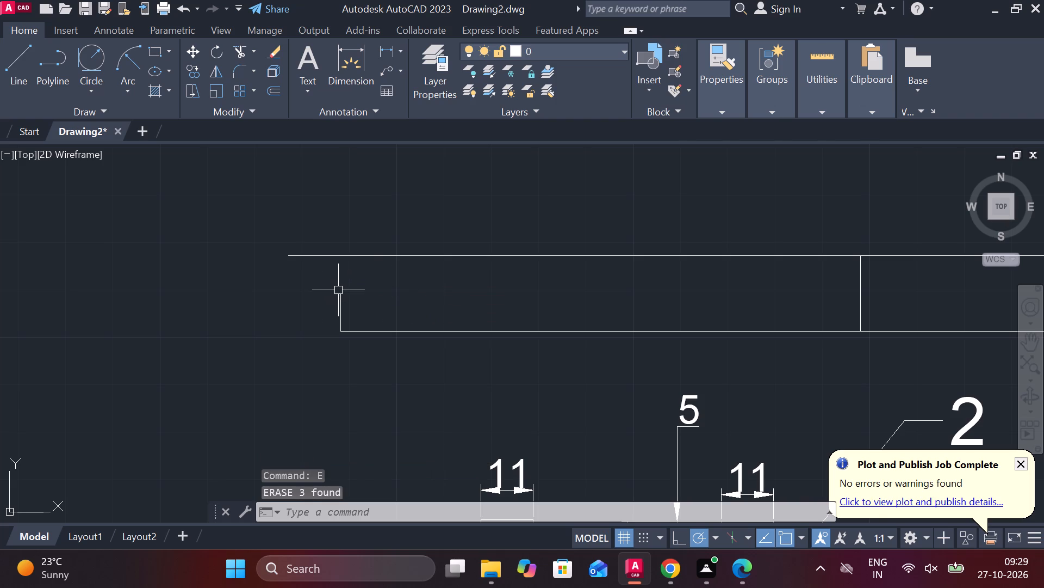
# Draw a 45° diagonal about 20 long from the left vertical edge's top up across the upper horizontal line.
pyautogui.scroll(1, 339, 289)
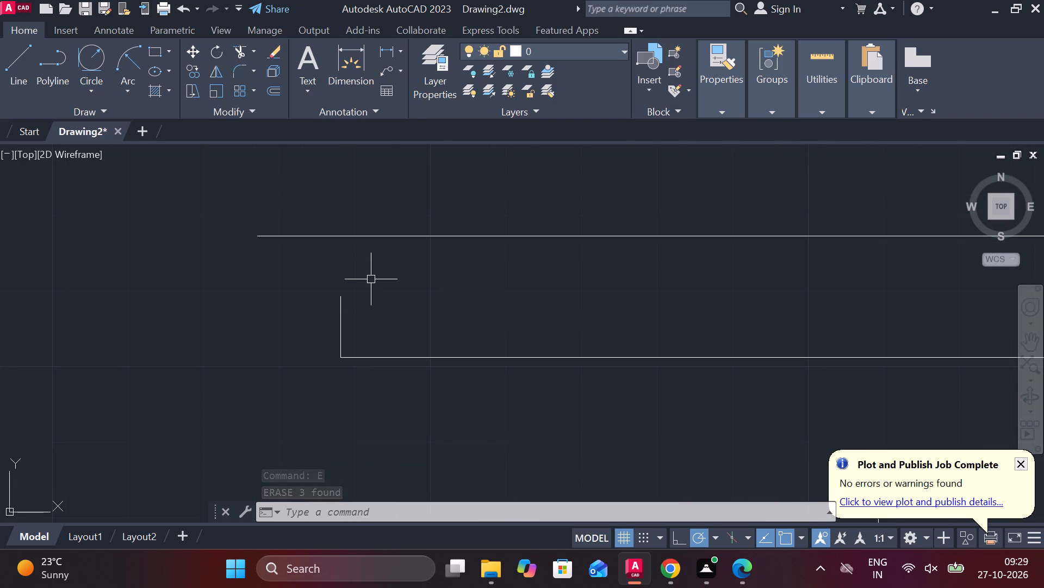
pyautogui.press('l')
pyautogui.press('Return')
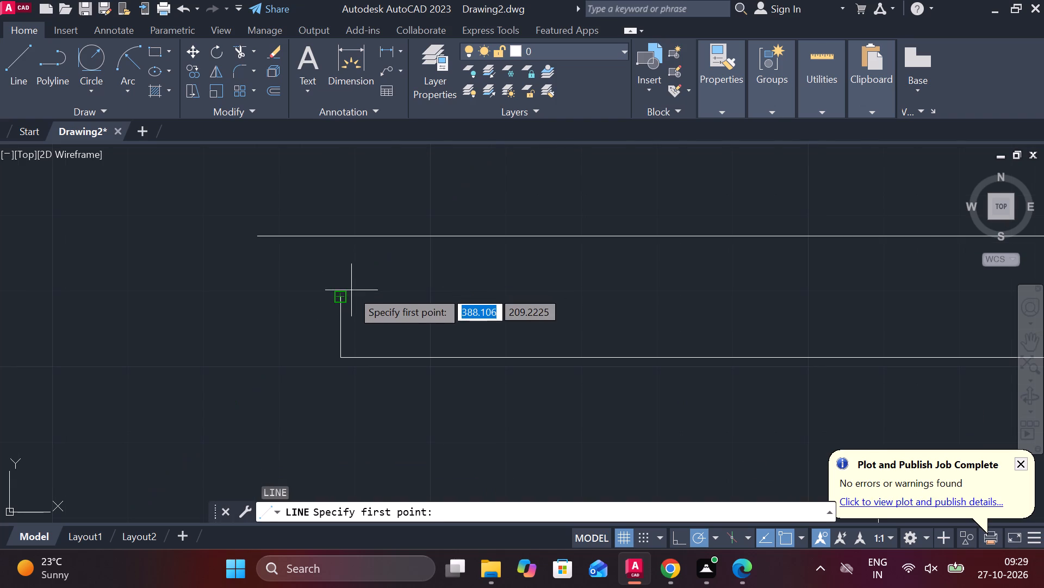
pyautogui.click(342, 296)
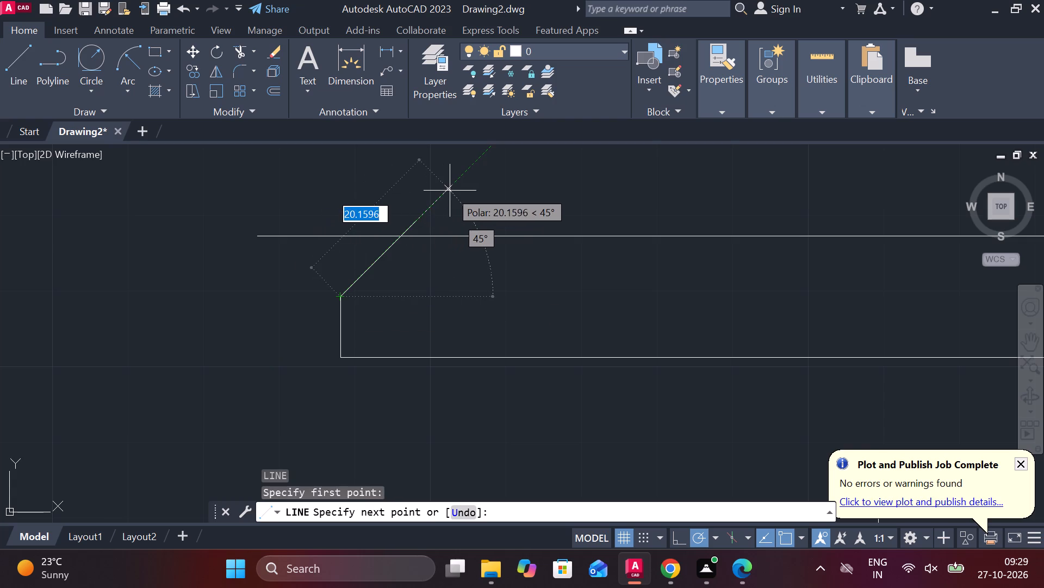
pyautogui.click(447, 192)
pyautogui.press('Escape')
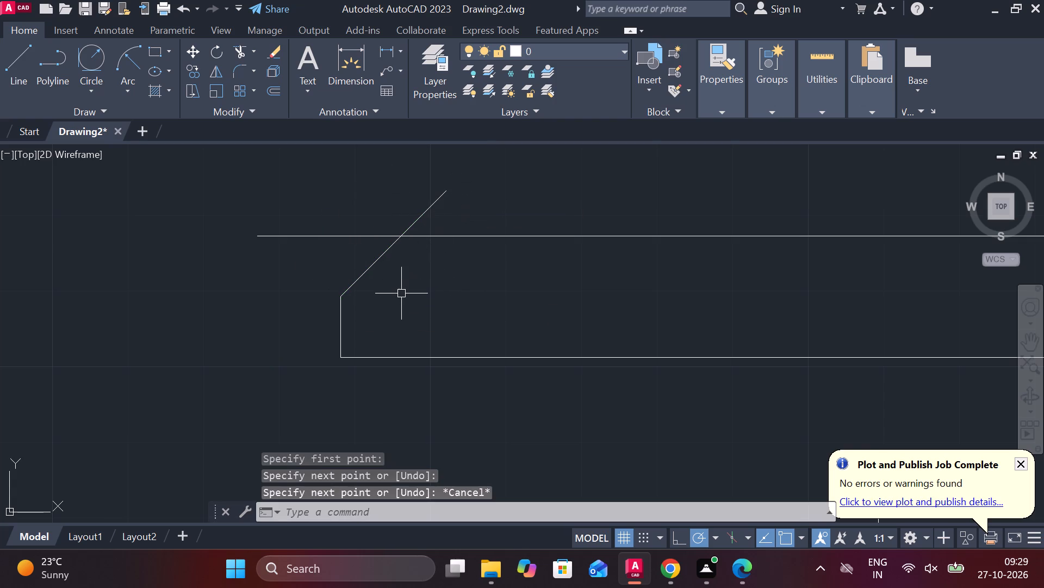
# Trim the upper line left of the diagonal and the diagonal's excess above the upper line.
pyautogui.write('TR')
pyautogui.press('space')
pyautogui.click(371, 237)
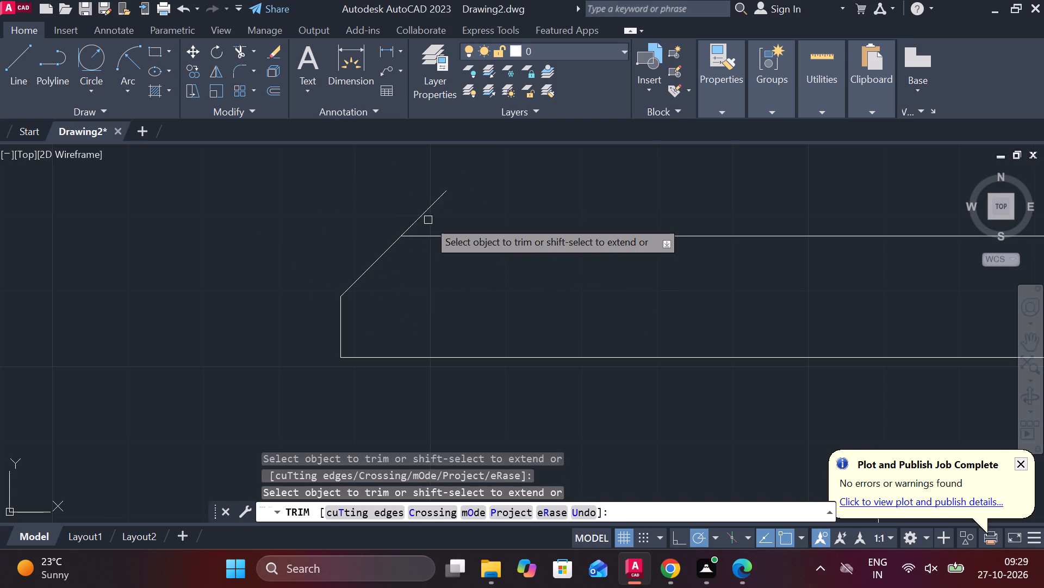
pyautogui.click(426, 217)
pyautogui.press('Escape')
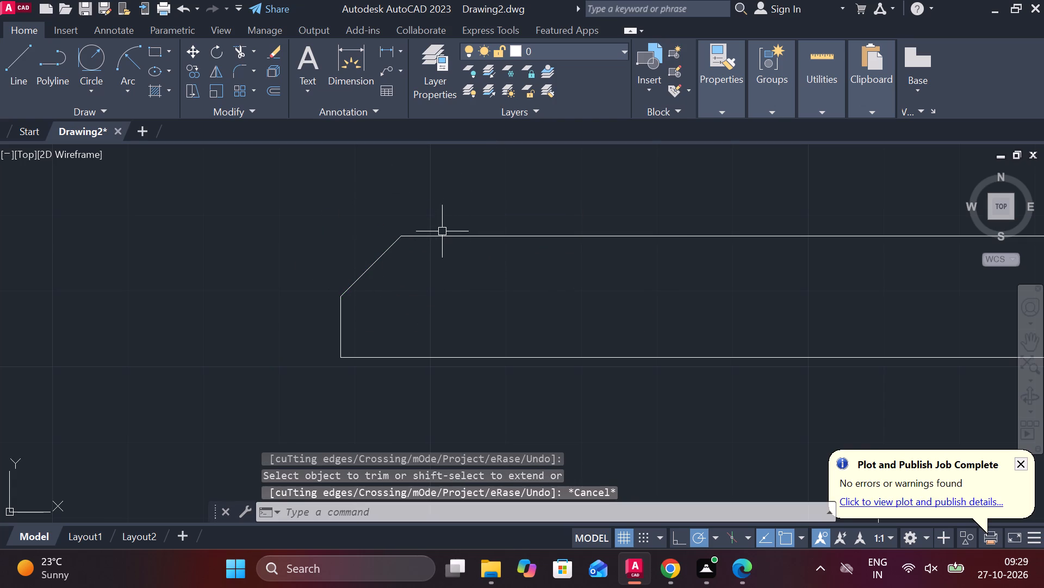
# Erase the upper horizontal line between the lever's chamfered end and the vertical line across the lever.
pyautogui.scroll(-2, 517, 240)
pyautogui.click(526, 240)
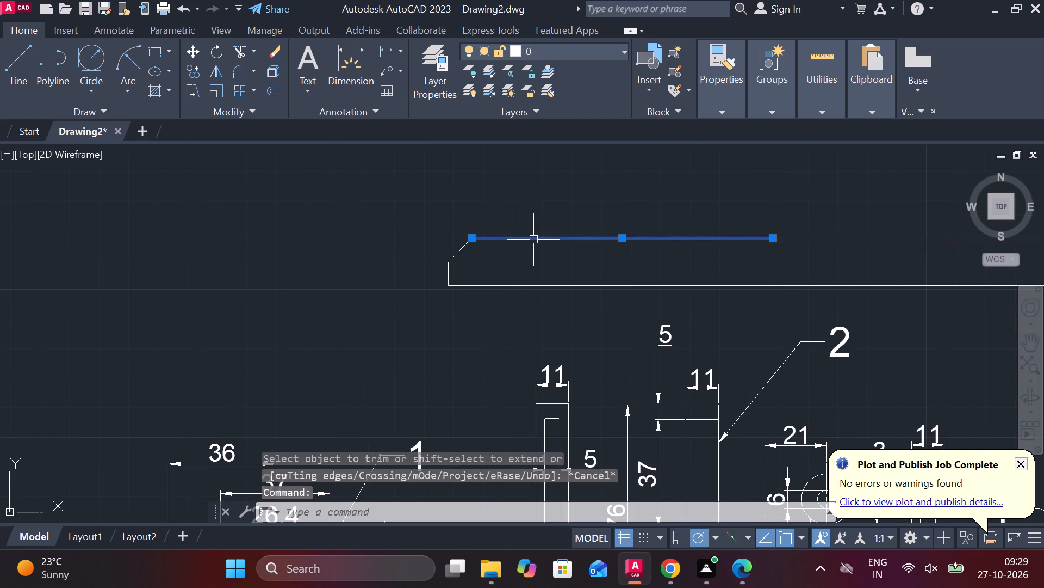
pyautogui.write('E L')
# Draw a profile from the chamfer's top: 5 right, 6 down, and a sloping line to the top of the lever's vertical line.
pyautogui.press('Return')
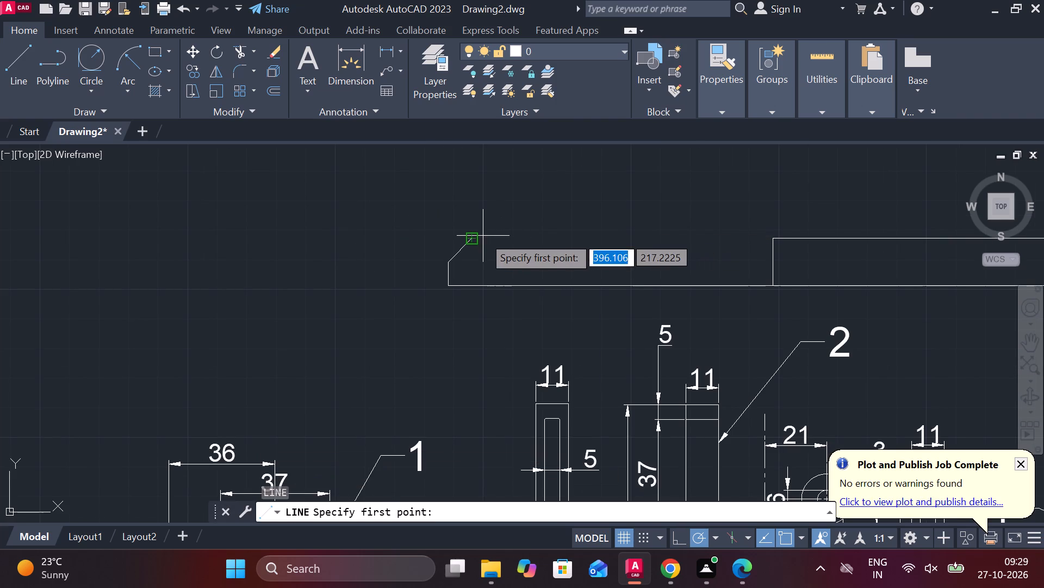
pyautogui.click(483, 236)
pyautogui.write('5')
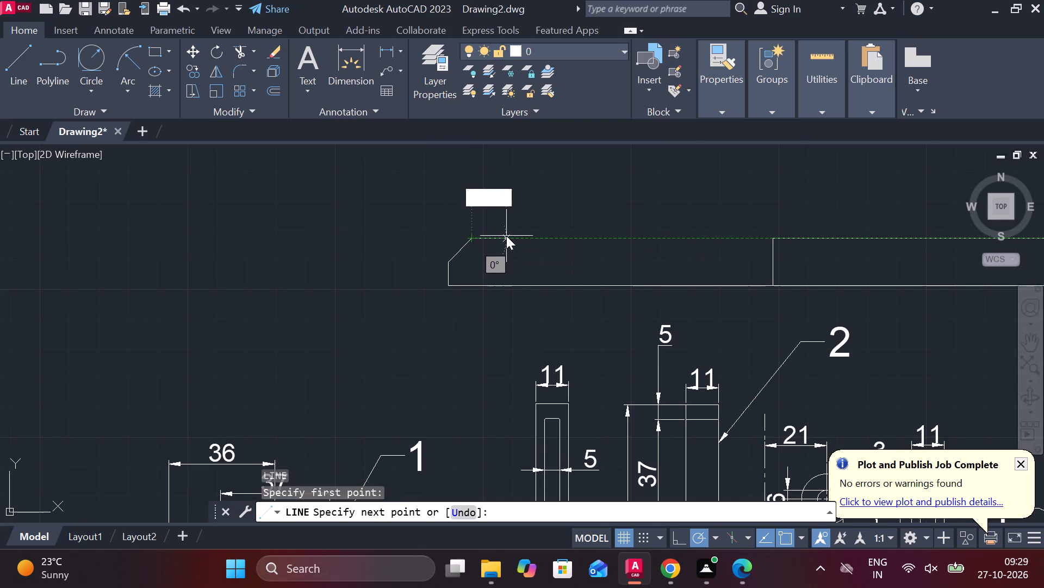
pyautogui.press('space')
pyautogui.scroll(2, 506, 236)
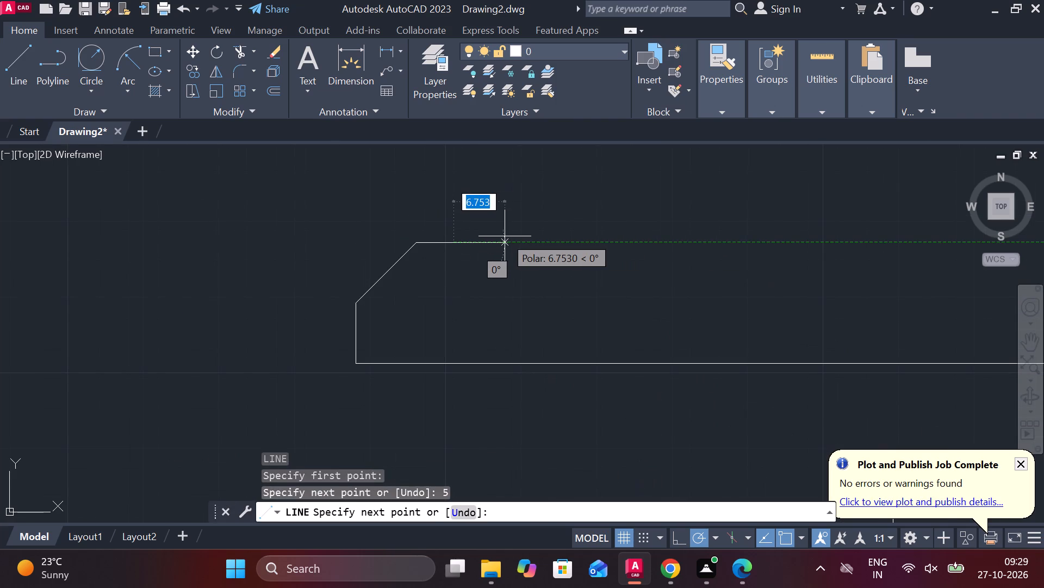
pyautogui.write('6')
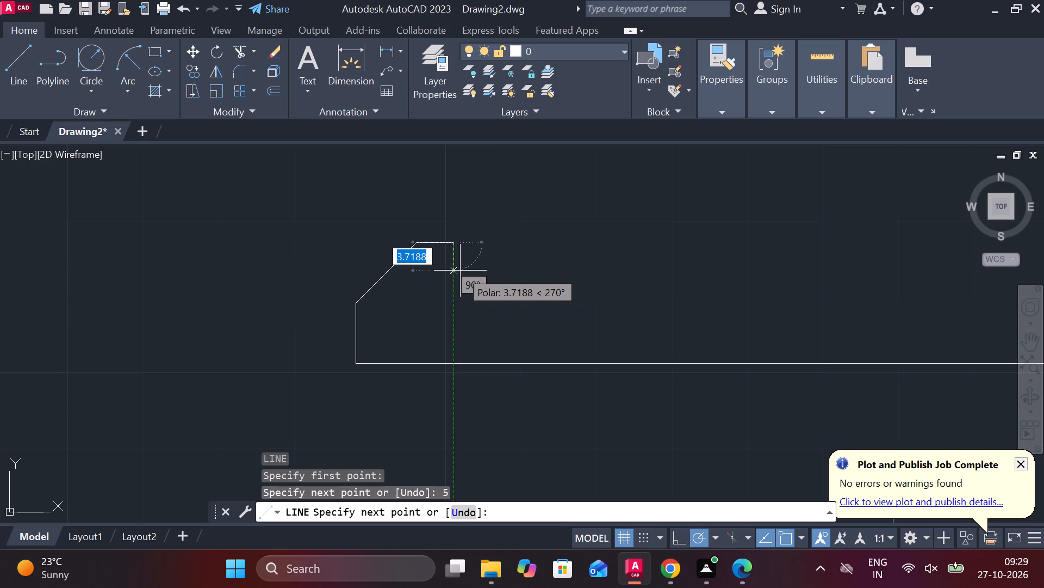
pyautogui.press('space')
pyautogui.scroll(-1, 609, 248)
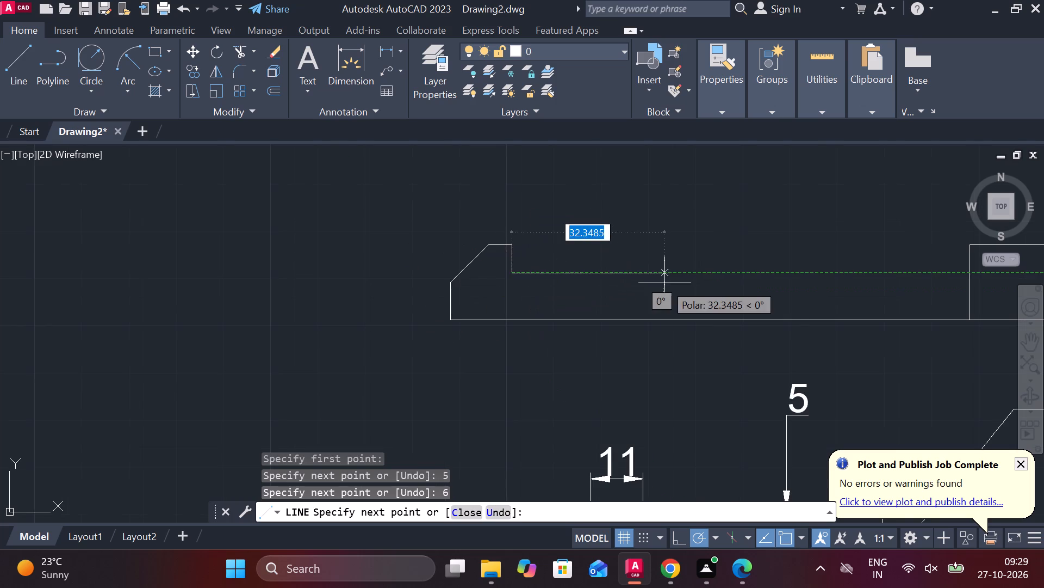
pyautogui.moveTo(664, 283); pyautogui.dragTo(311, 388, button='middle')
pyautogui.click(616, 346)
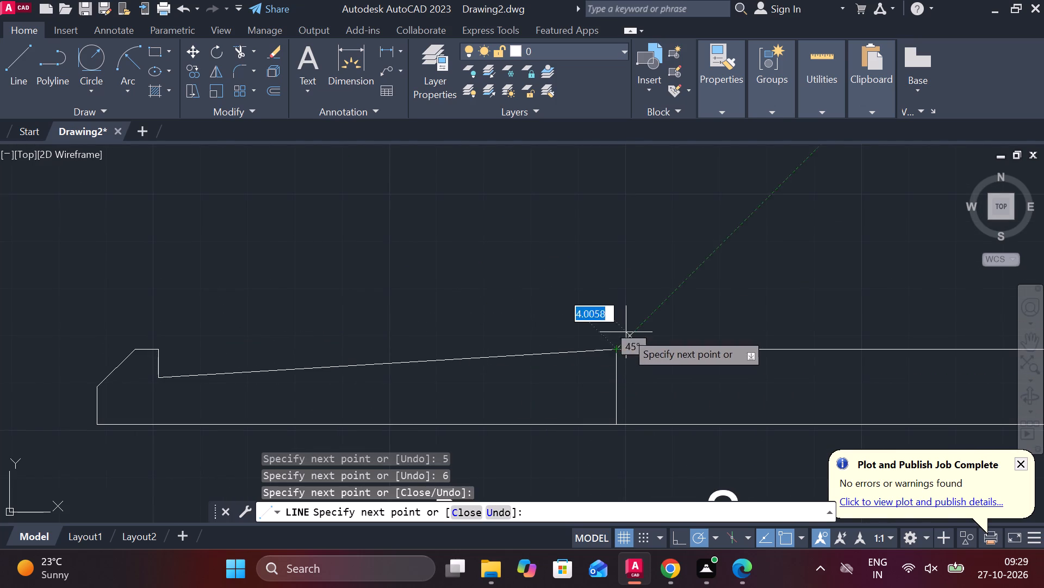
pyautogui.scroll(-3, 626, 331)
pyautogui.press('Escape')
# Draw a vertical line across the lever's straight bar, from its upper edge to its lower edge, between the taper and the eye.
pyautogui.scroll(2, 587, 335)
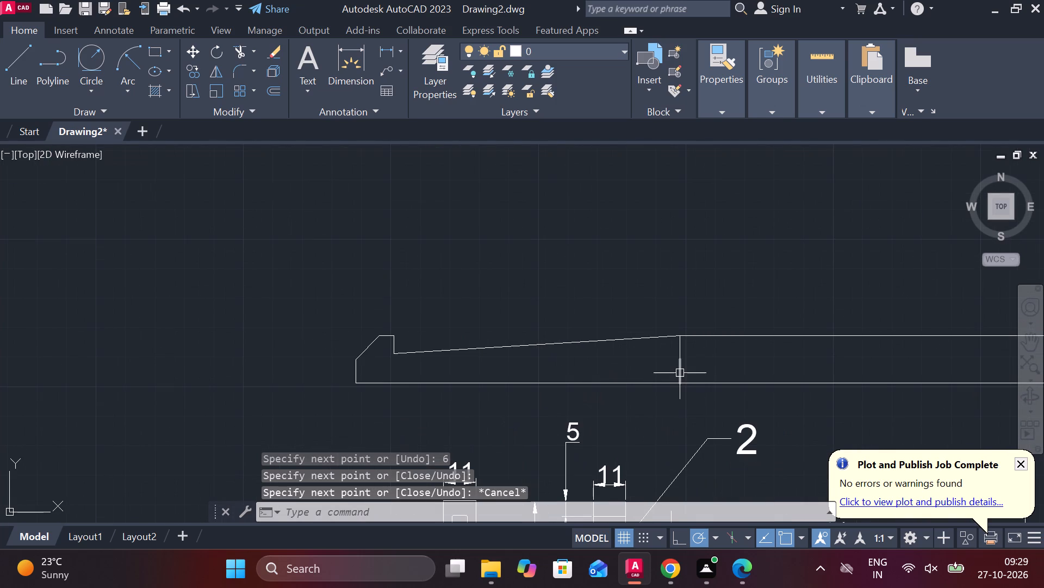
pyautogui.moveTo(675, 371); pyautogui.dragTo(596, 355, button='middle')
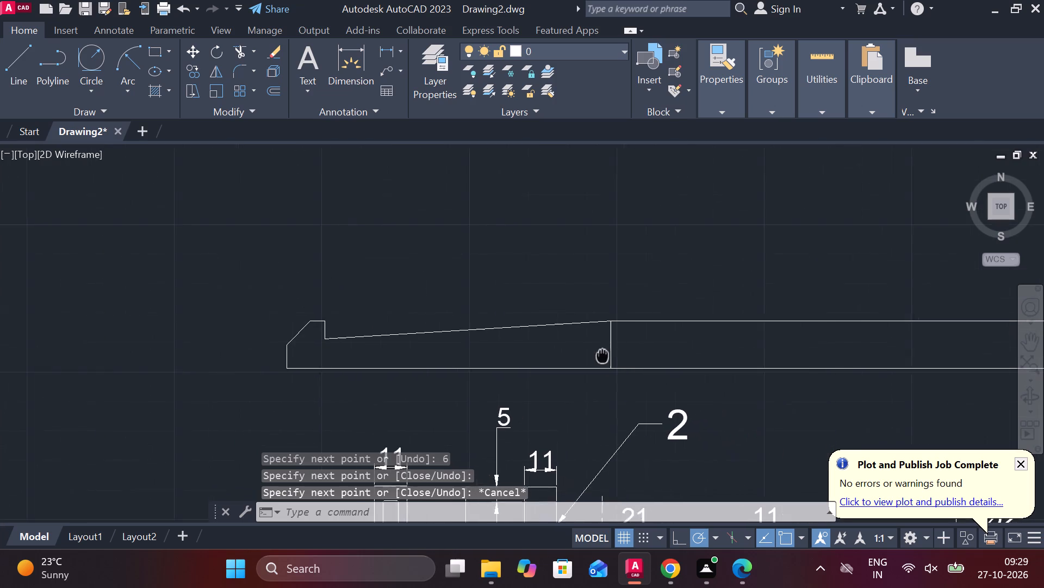
pyautogui.moveTo(596, 355); pyautogui.dragTo(595, 355, button='middle')
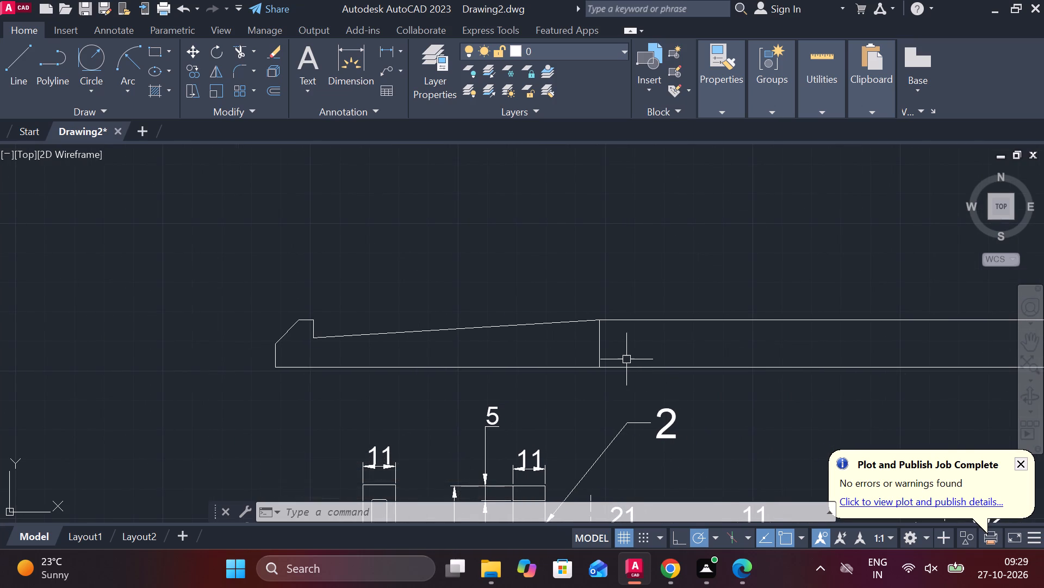
pyautogui.scroll(-2, 629, 359)
pyautogui.moveTo(670, 385); pyautogui.dragTo(606, 366, button='middle')
pyautogui.scroll(1, 643, 344)
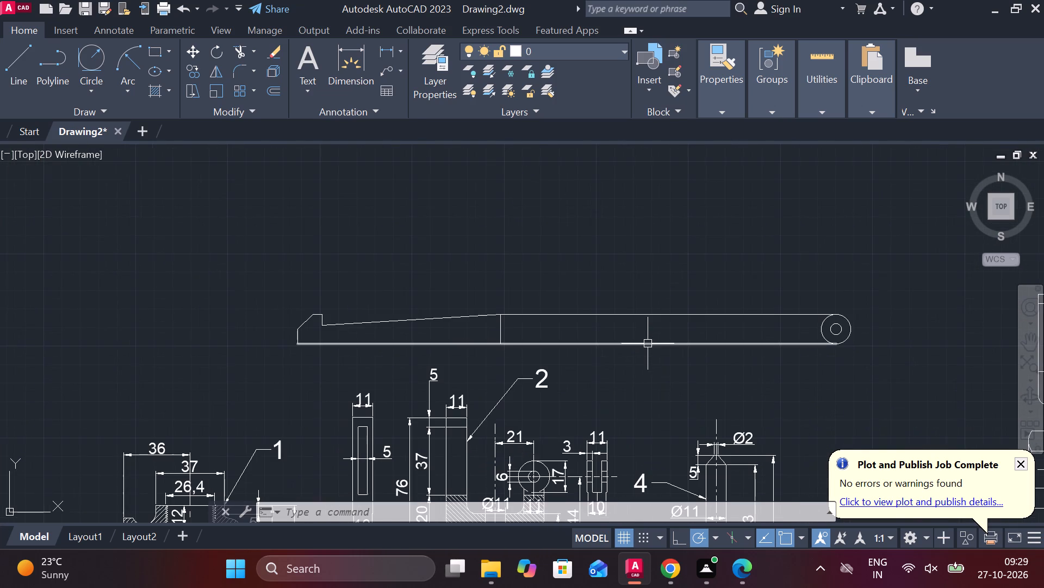
pyautogui.press('l')
pyautogui.press('Return')
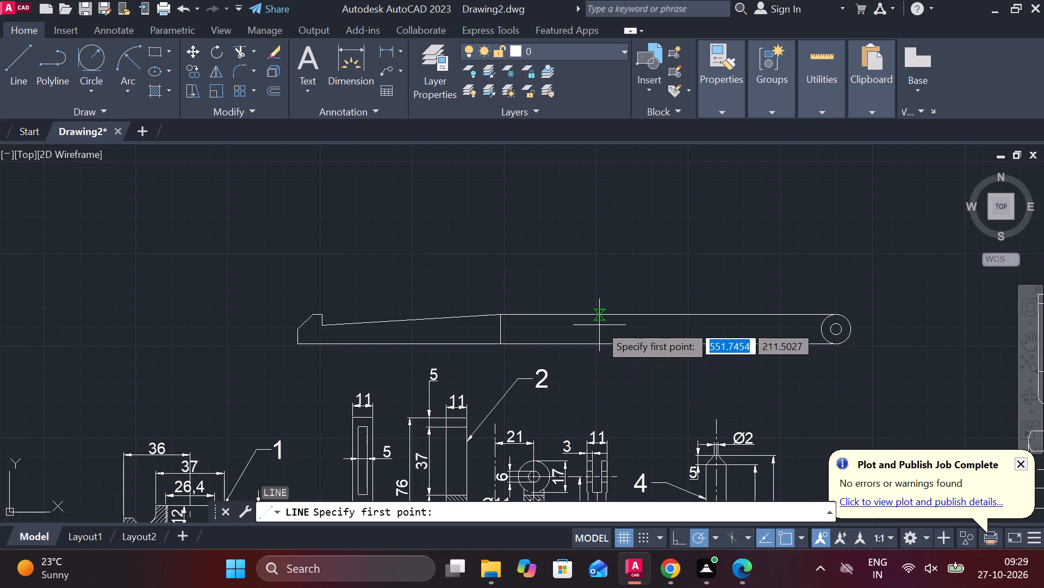
pyautogui.click(597, 318)
pyautogui.click(598, 341)
pyautogui.press('Escape')
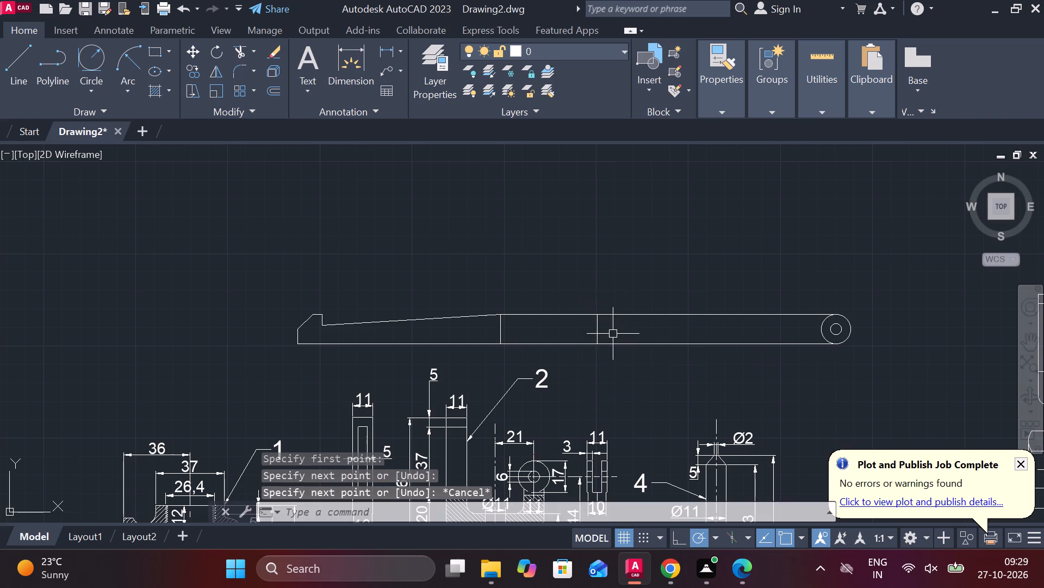
# Offset the new vertical line by 4 toward the pivot eye.
pyautogui.click(596, 328)
pyautogui.press('o')
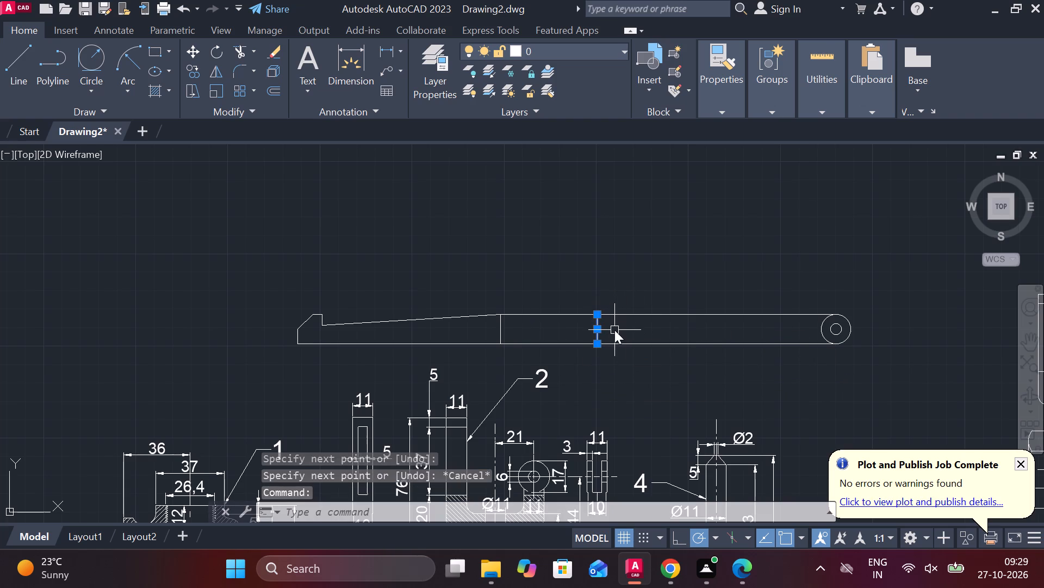
pyautogui.press('Return')
pyautogui.press('Return')
pyautogui.press('4')
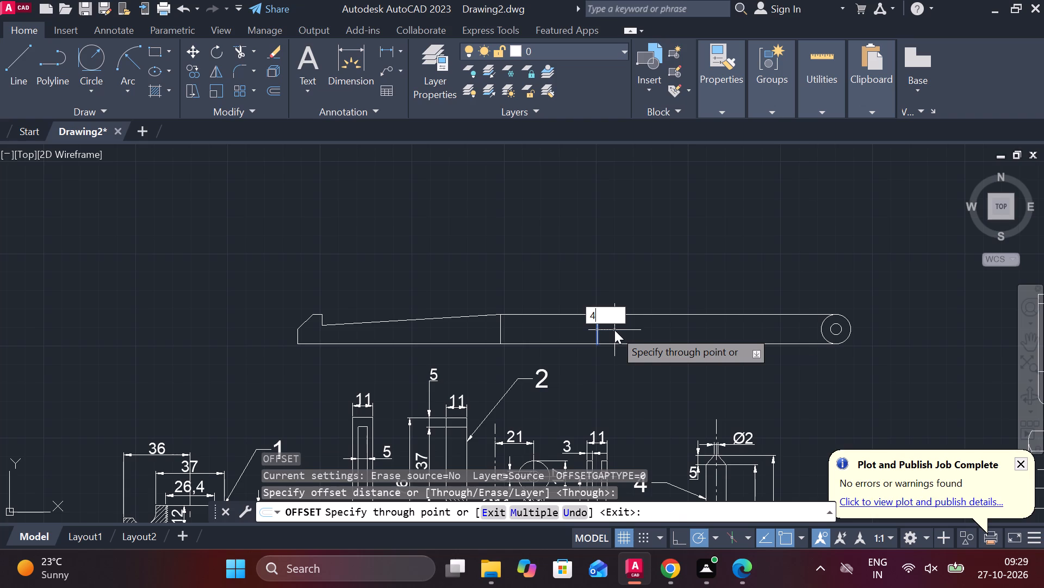
pyautogui.press('space')
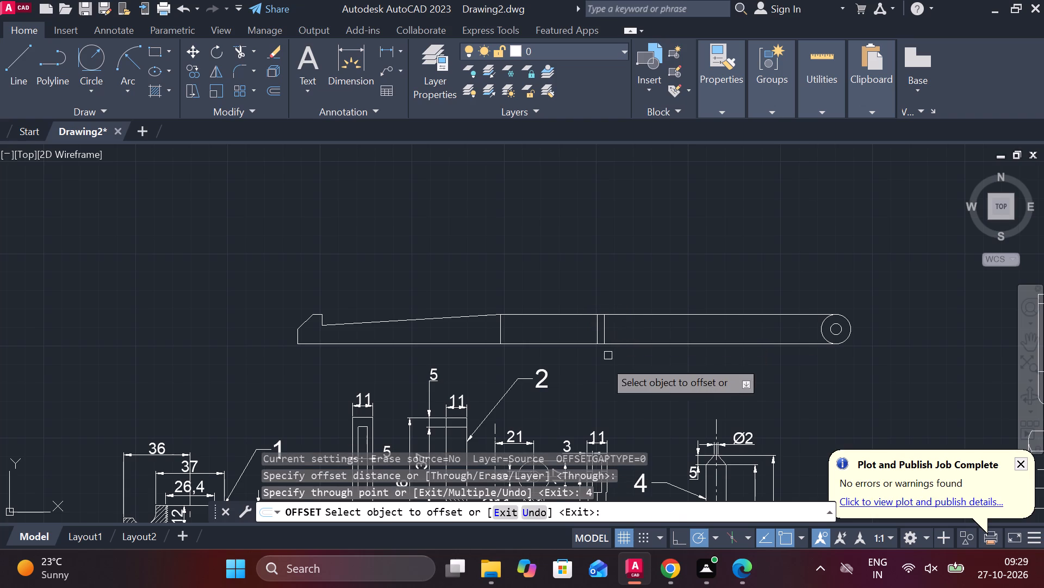
# Hatch the narrow strip between the two offset vertical lines on the lever at angle 90 and scale 0.5.
pyautogui.scroll(2, 618, 354)
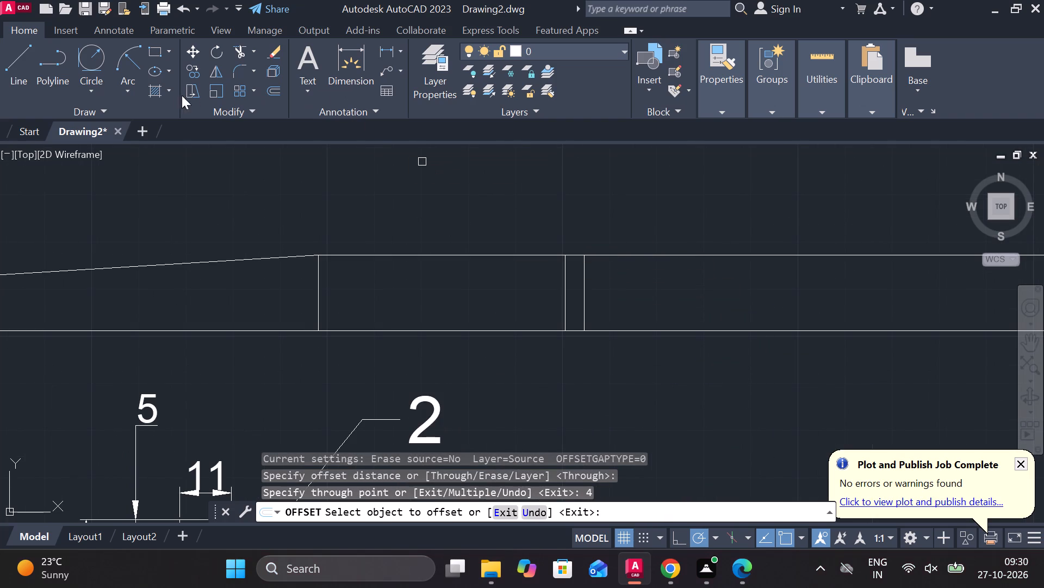
pyautogui.click(153, 91)
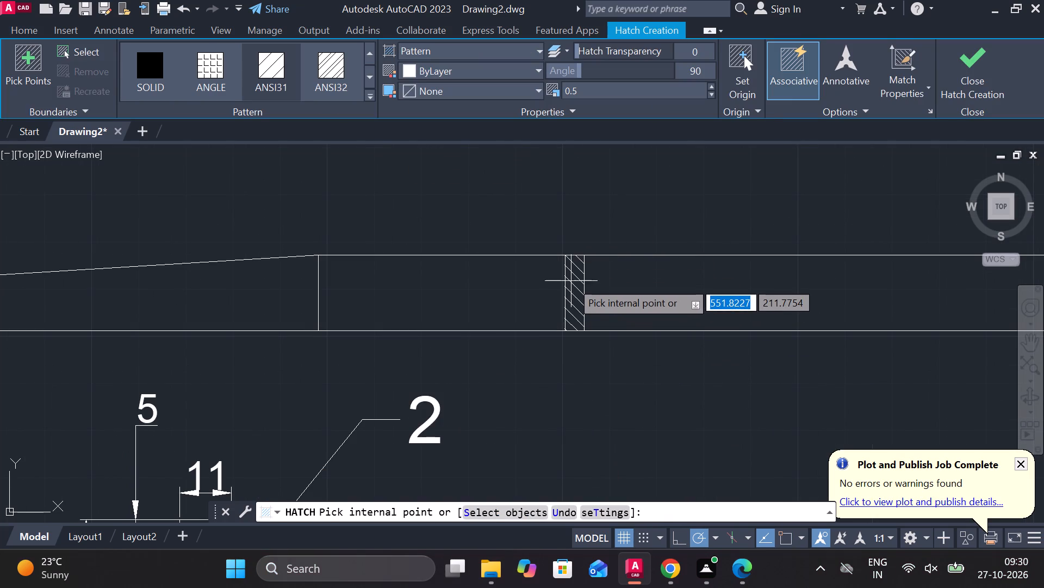
pyautogui.click(571, 281)
pyautogui.scroll(-2, 611, 362)
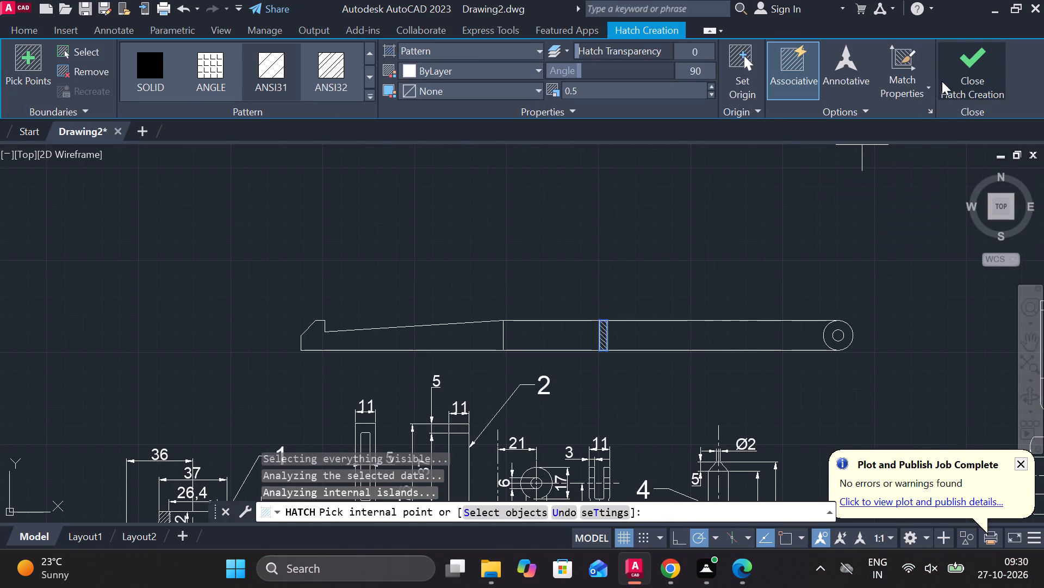
pyautogui.click(959, 79)
# Move the whole lever by its eye centre onto the centre of the pivot eye in the valve assembly.
pyautogui.moveTo(730, 357); pyautogui.dragTo(649, 329, button='middle')
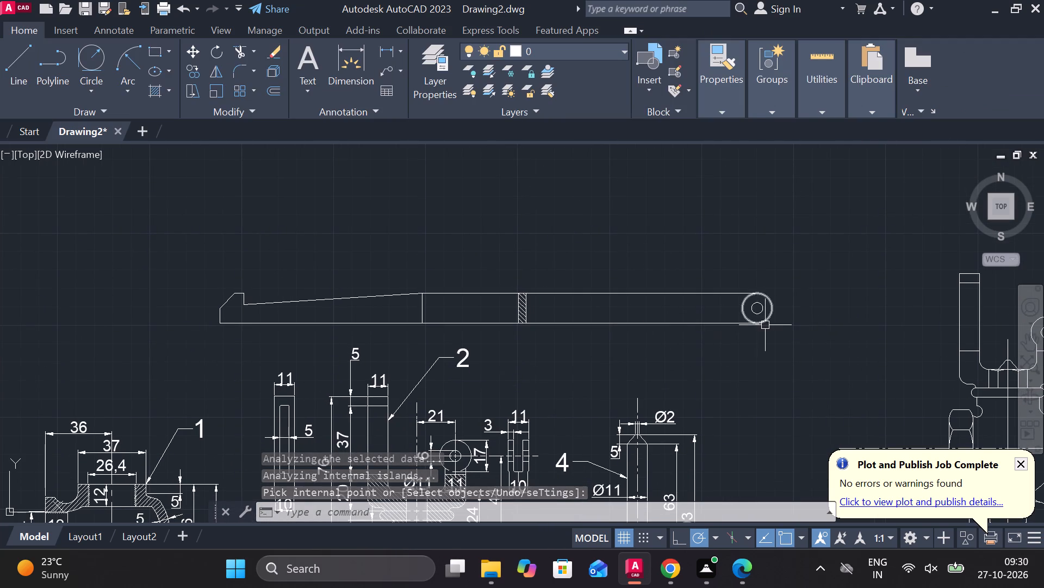
pyautogui.moveTo(755, 324); pyautogui.dragTo(726, 309, button='middle')
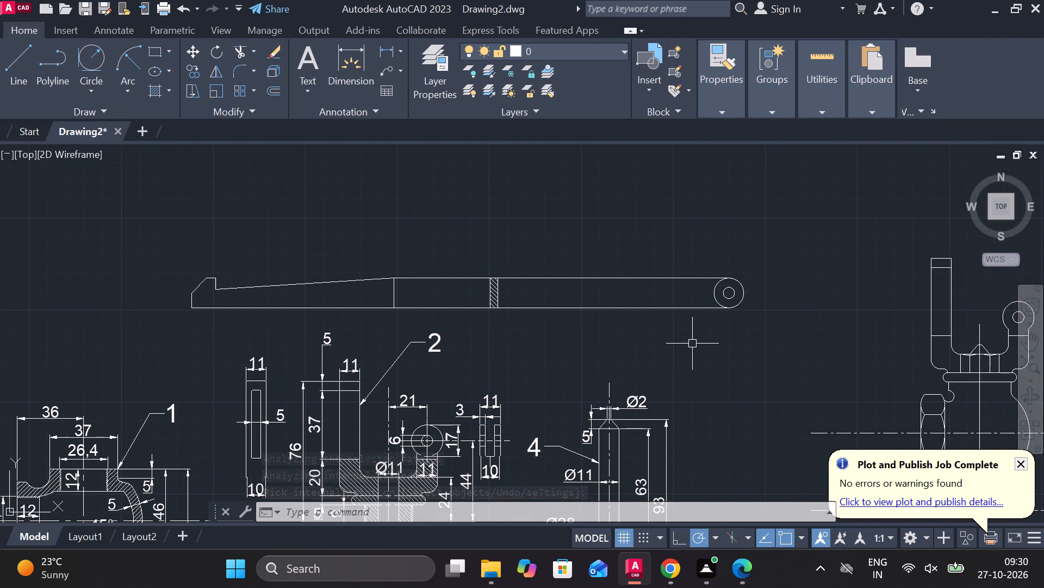
pyautogui.scroll(-1, 692, 344)
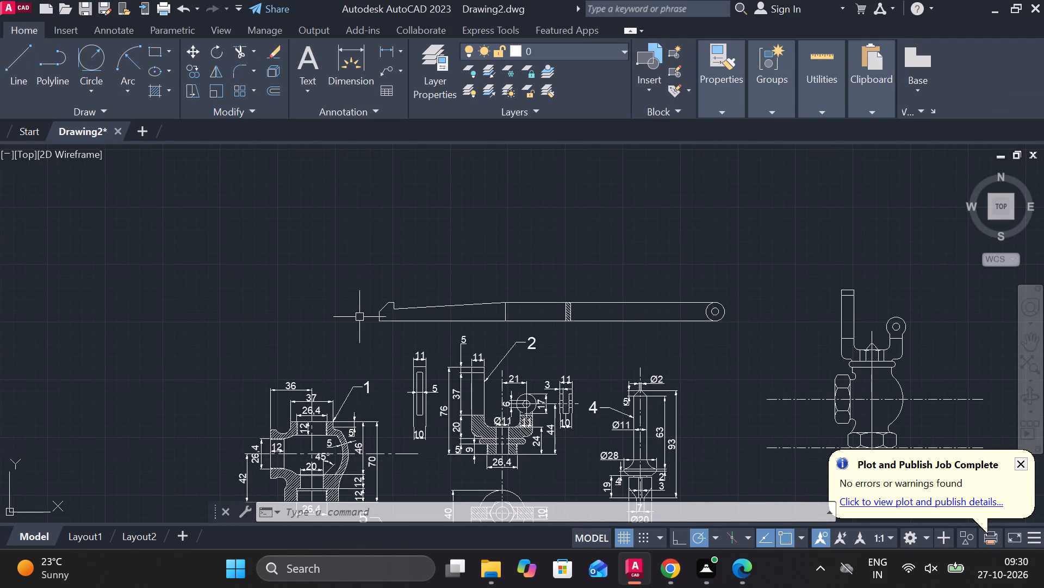
pyautogui.scroll(1, 359, 317)
pyautogui.moveTo(331, 255); pyautogui.dragTo(344, 261)
pyautogui.moveTo(726, 340); pyautogui.dragTo(725, 340, button='middle')
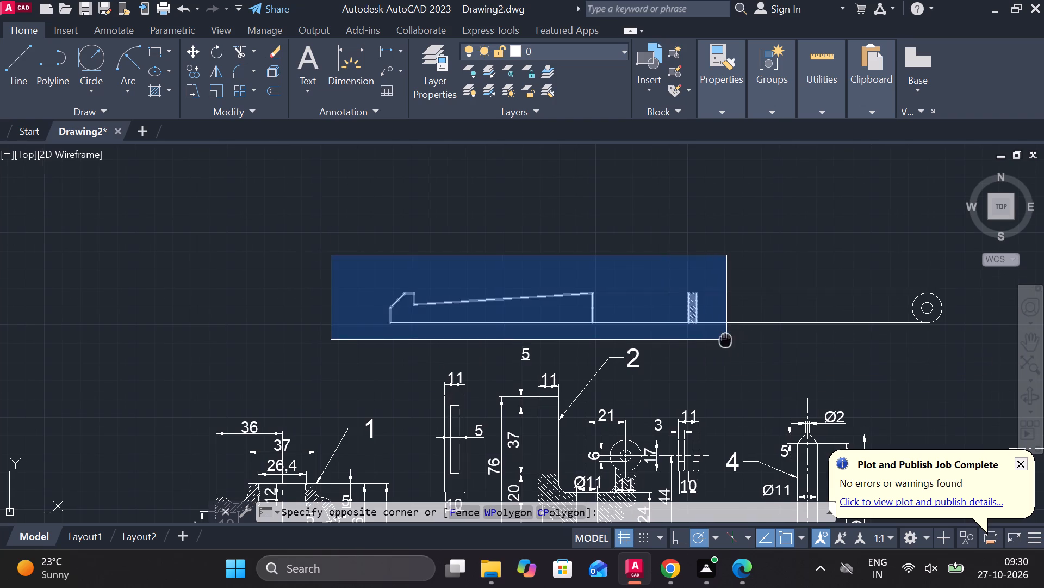
pyautogui.moveTo(725, 340); pyautogui.dragTo(600, 323, button='middle')
pyautogui.click(857, 327)
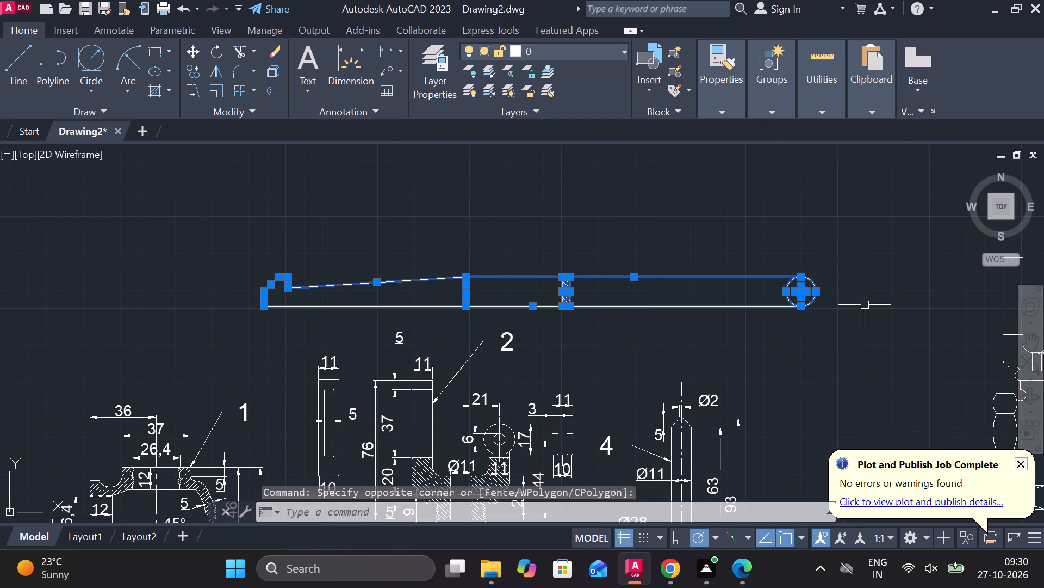
pyautogui.press('m')
pyautogui.press('Return')
pyautogui.scroll(2, 854, 283)
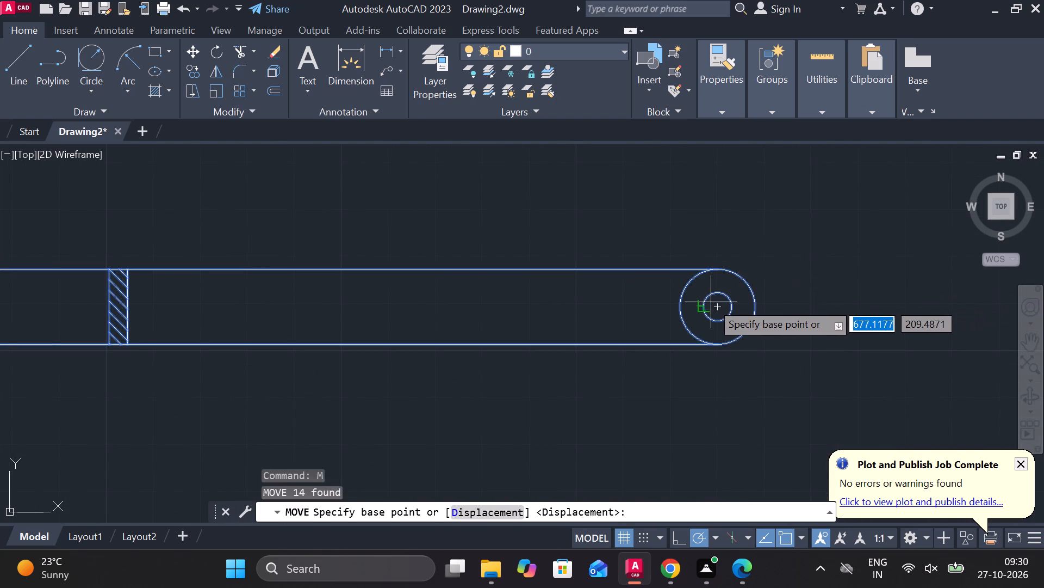
pyautogui.click(712, 302)
pyautogui.scroll(-2, 722, 302)
pyautogui.moveTo(786, 307); pyautogui.dragTo(504, 230, button='middle')
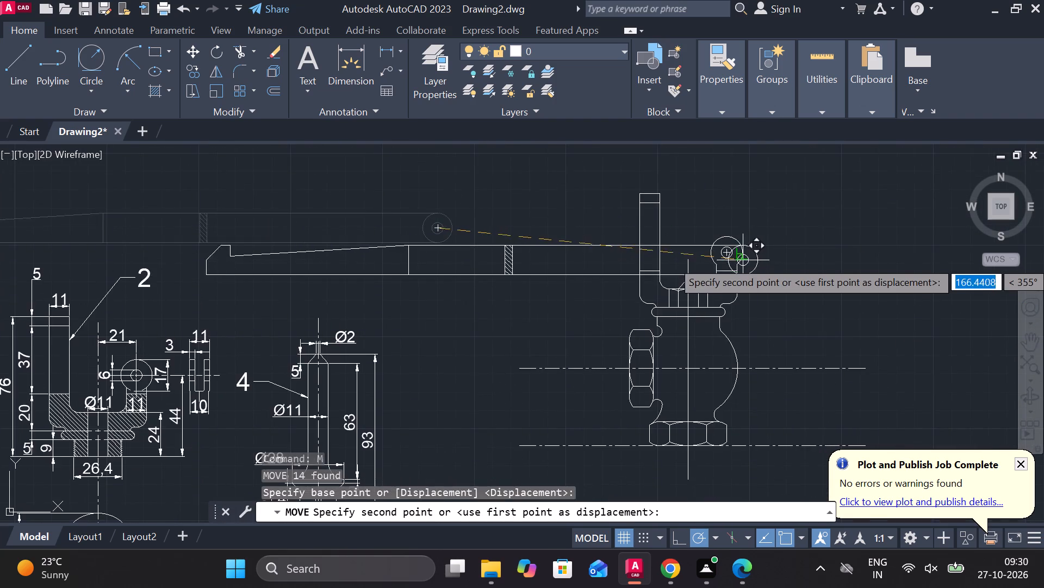
pyautogui.scroll(2, 758, 260)
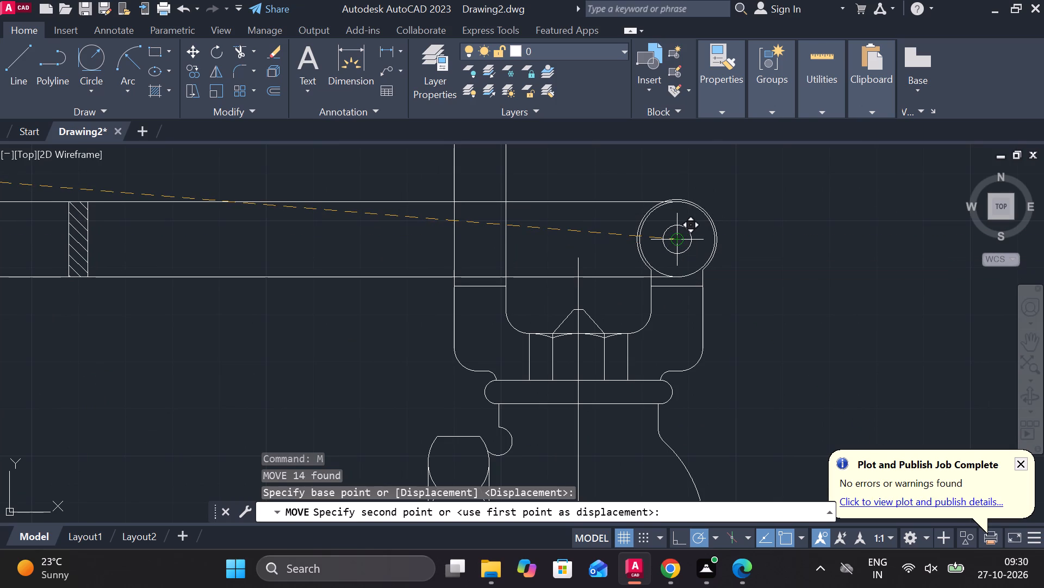
pyautogui.scroll(2, 679, 245)
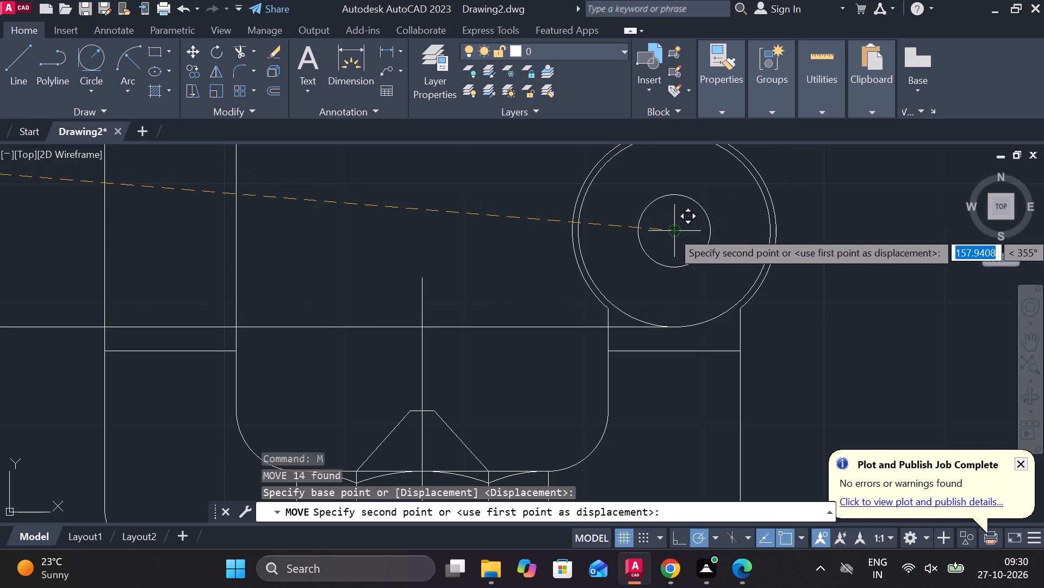
pyautogui.click(673, 231)
# Erase the larger outer arc around the pivot eye in the assembly.
pyautogui.scroll(-2, 726, 248)
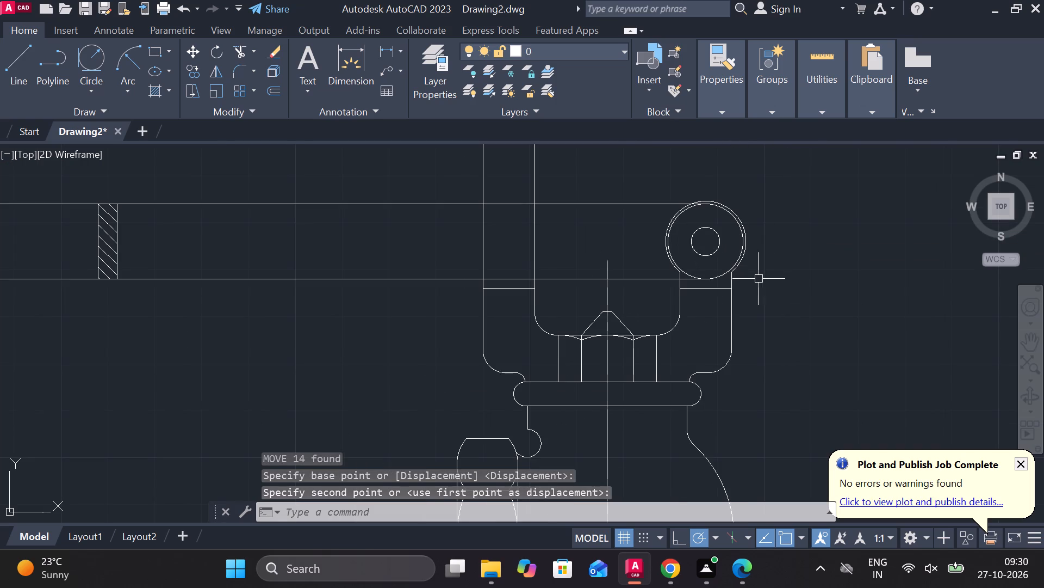
pyautogui.scroll(2, 746, 216)
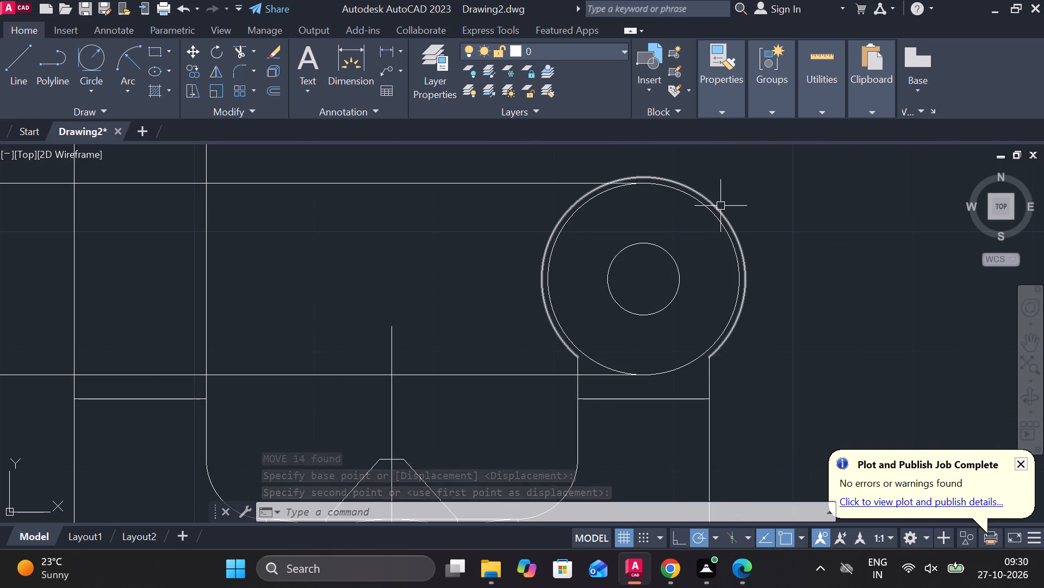
pyautogui.click(720, 206)
pyautogui.write('E')
pyautogui.press('space')
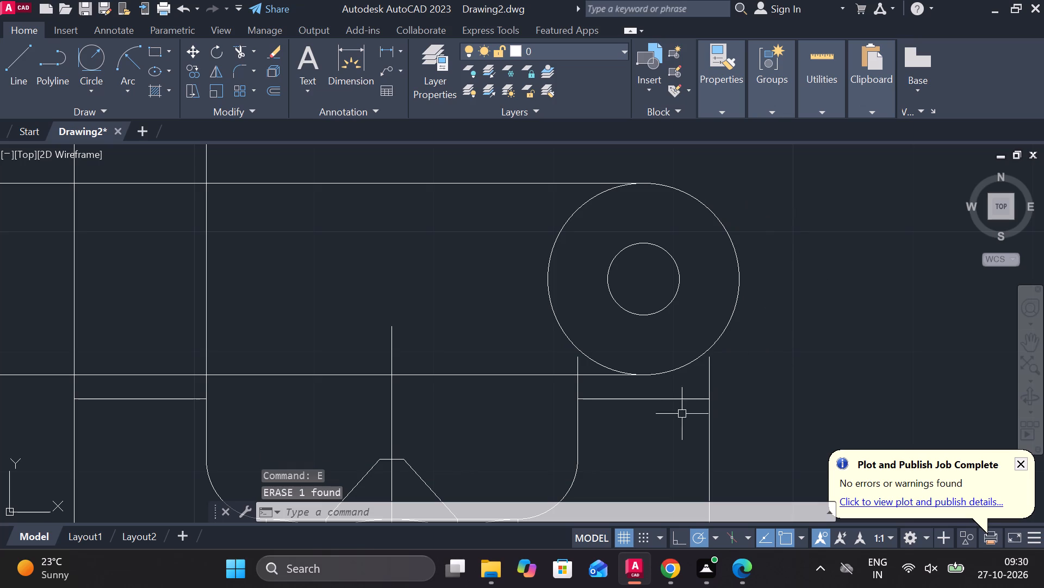
# Extend both vertical edges of the supporting arm up to the lever's eye circle.
pyautogui.press('e')
pyautogui.write('X')
pyautogui.press('space')
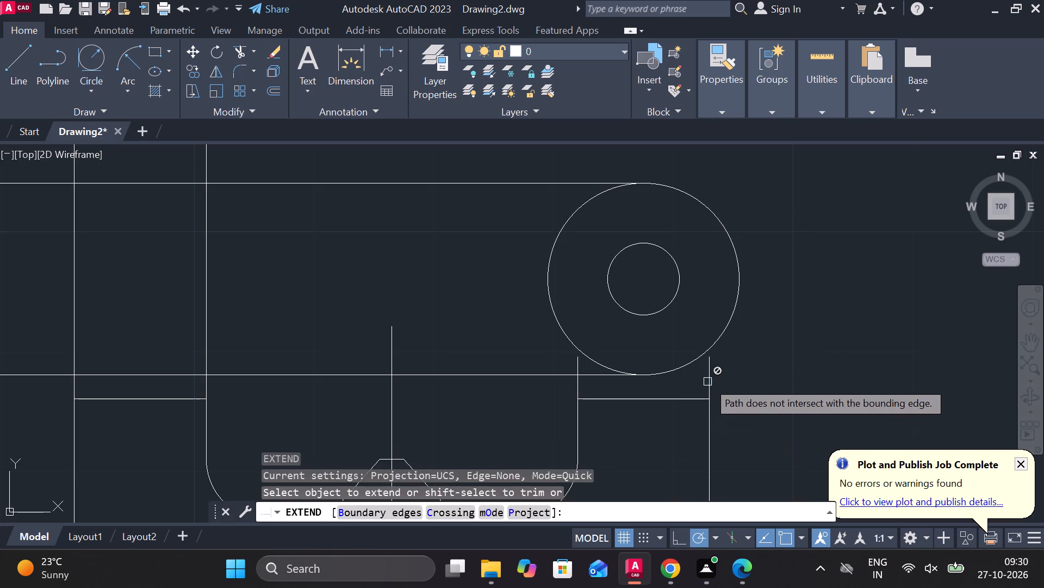
pyautogui.click(707, 377)
pyautogui.click(575, 365)
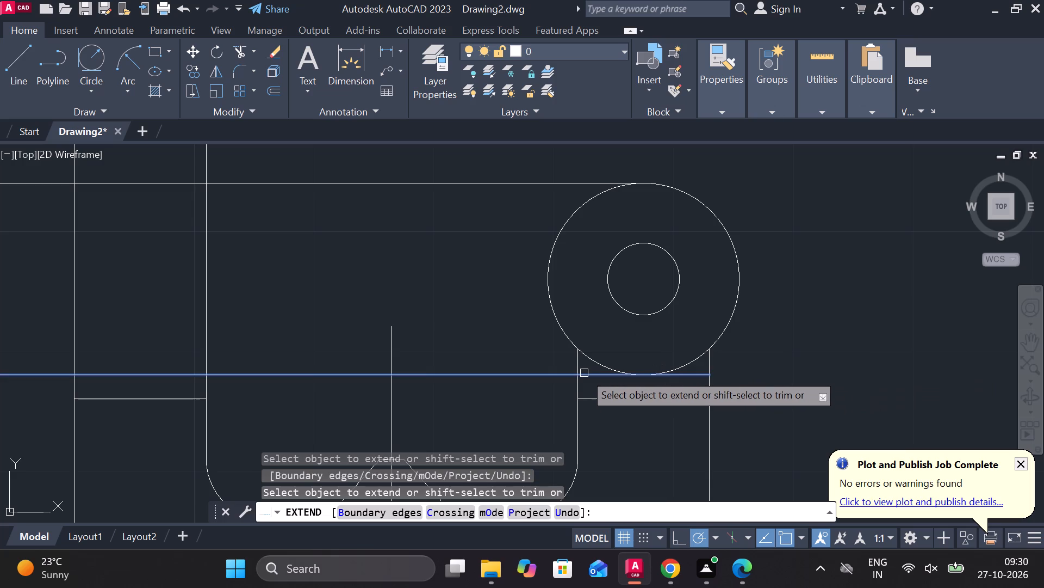
pyautogui.press('Escape')
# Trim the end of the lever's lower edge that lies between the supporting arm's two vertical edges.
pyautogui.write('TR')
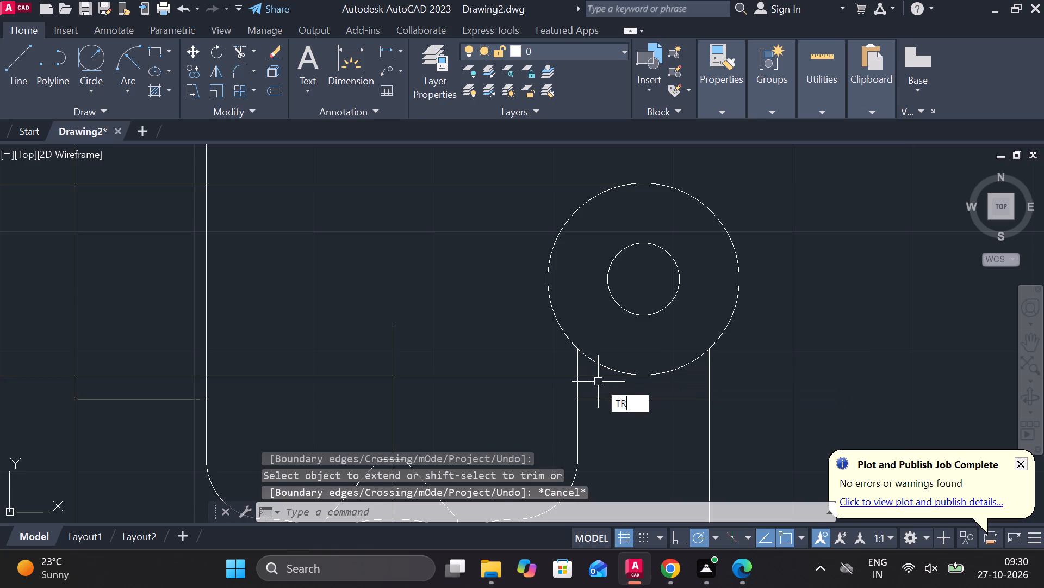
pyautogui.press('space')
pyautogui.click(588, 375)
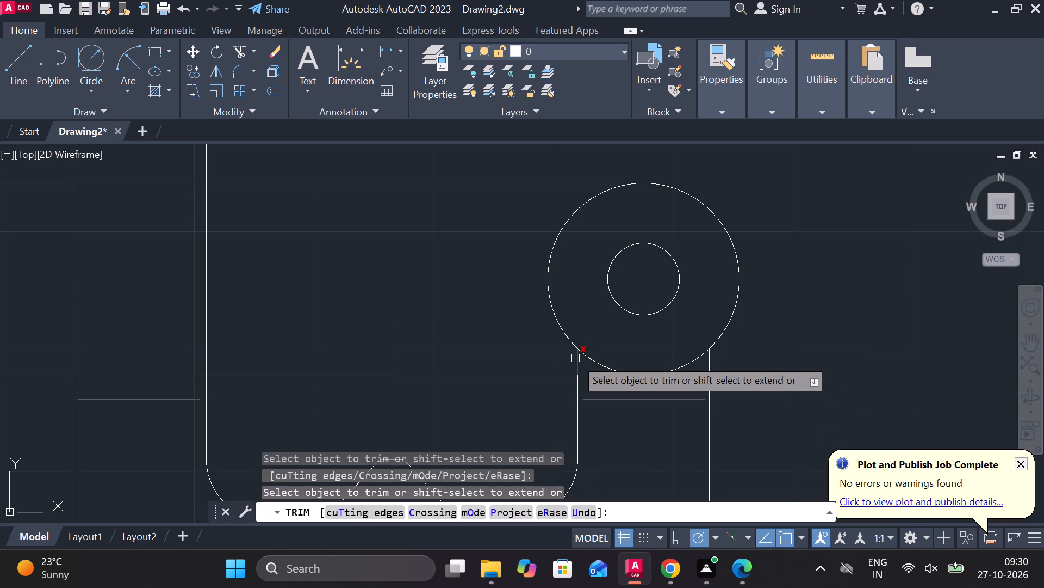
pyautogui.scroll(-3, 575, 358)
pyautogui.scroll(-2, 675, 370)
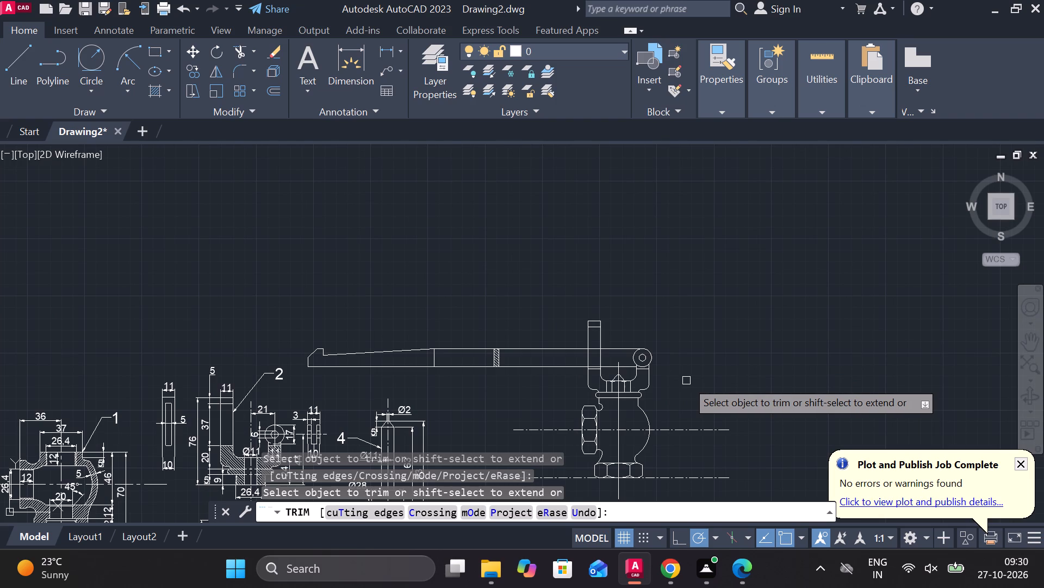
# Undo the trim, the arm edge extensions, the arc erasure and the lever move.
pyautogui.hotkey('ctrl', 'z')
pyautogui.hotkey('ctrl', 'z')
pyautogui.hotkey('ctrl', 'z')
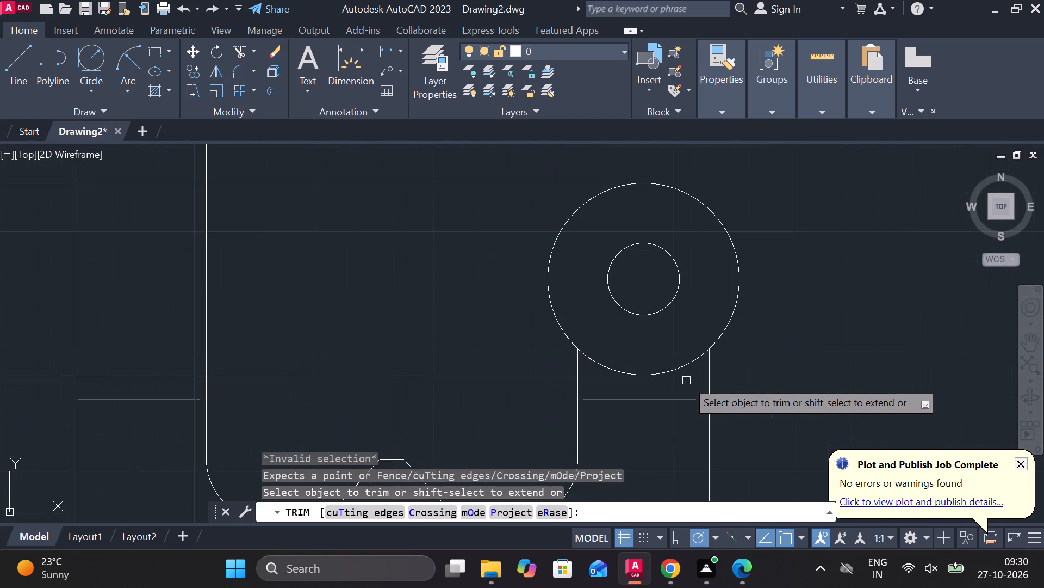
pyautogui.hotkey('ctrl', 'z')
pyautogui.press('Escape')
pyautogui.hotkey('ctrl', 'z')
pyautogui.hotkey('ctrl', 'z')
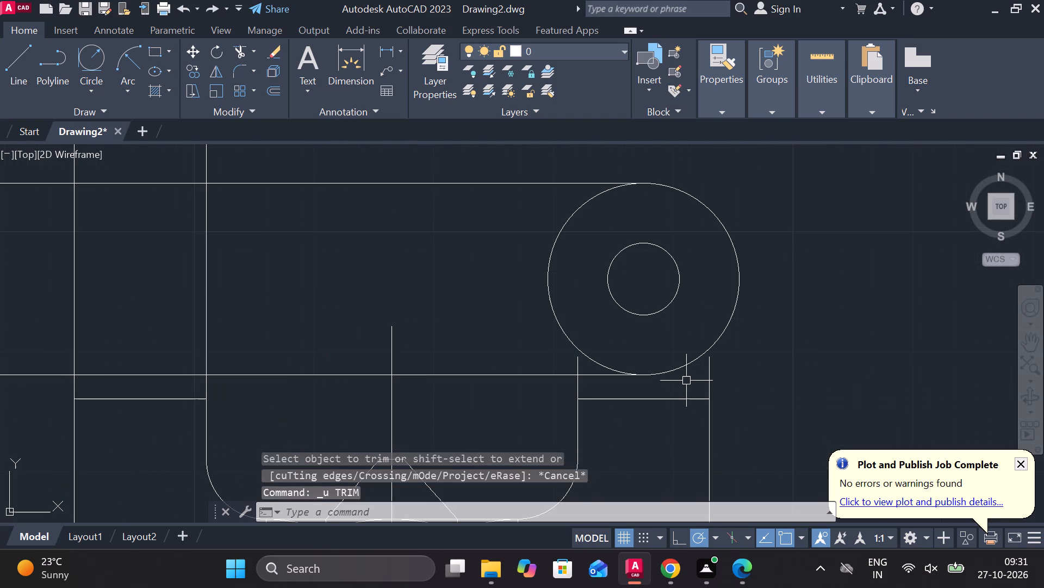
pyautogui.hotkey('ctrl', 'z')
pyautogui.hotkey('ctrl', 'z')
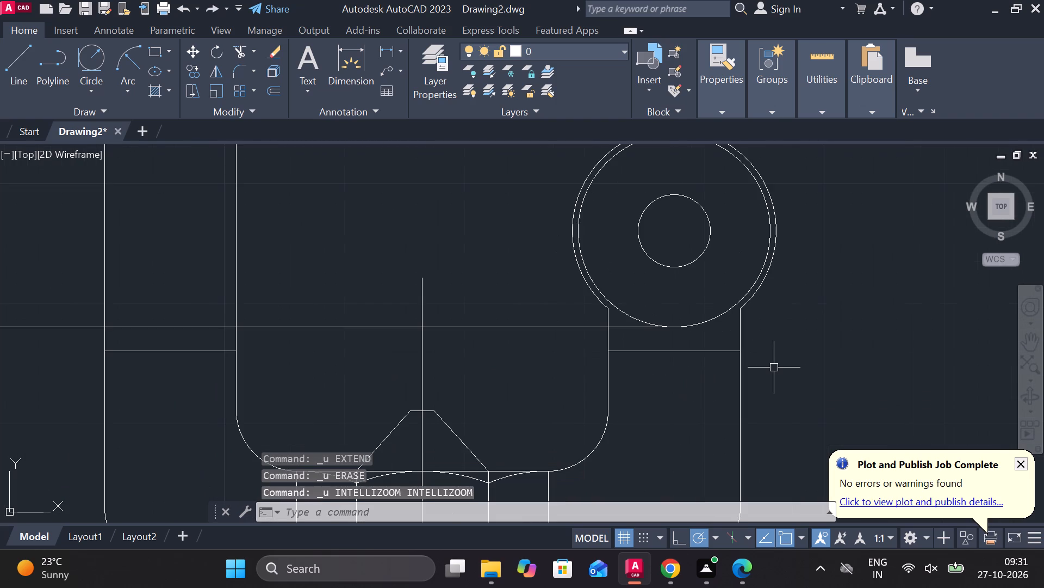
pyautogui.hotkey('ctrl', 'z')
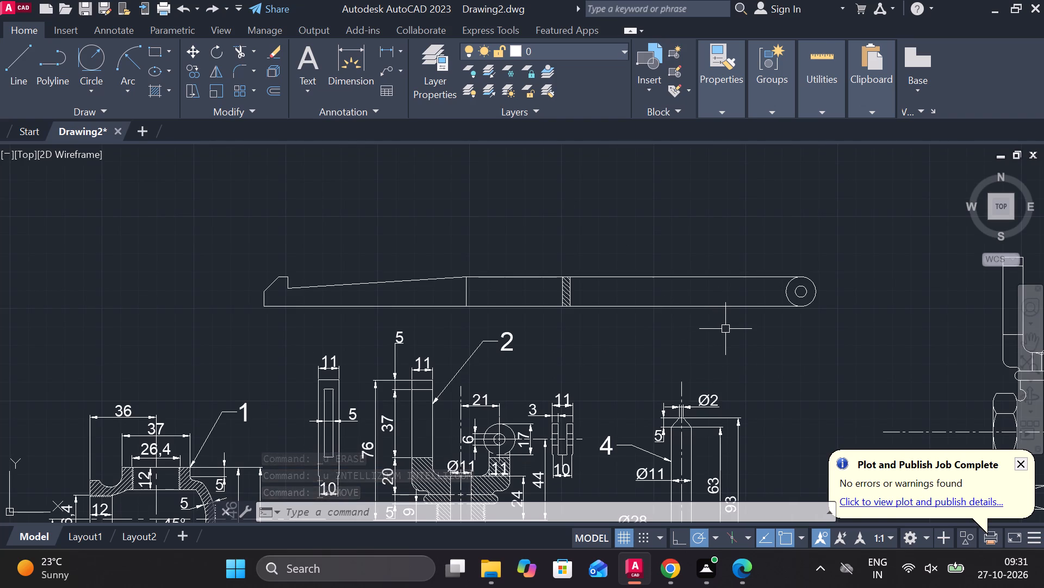
# Move the whole lever by its eye centre onto the centre of the pivot eye in the valve assembly.
pyautogui.moveTo(251, 252); pyautogui.dragTo(264, 278)
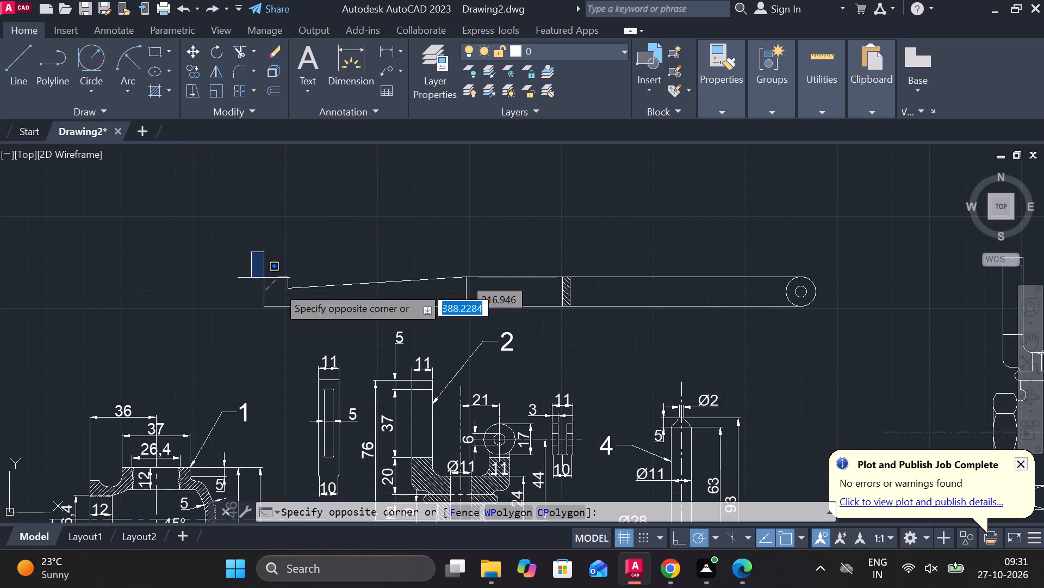
pyautogui.click(848, 330)
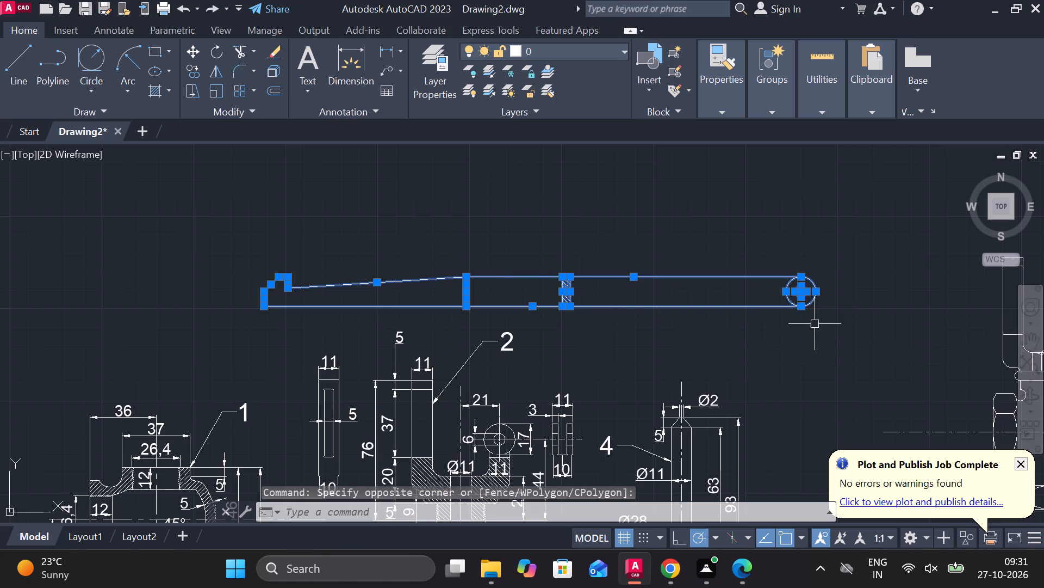
pyautogui.press('m')
pyautogui.press('Return')
pyautogui.scroll(2, 810, 315)
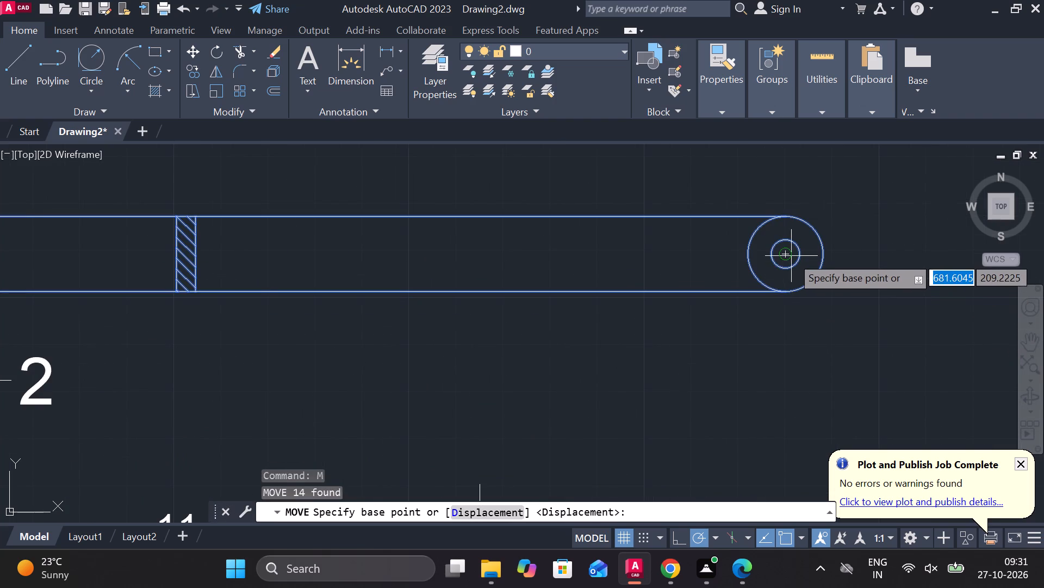
pyautogui.click(791, 256)
pyautogui.scroll(-3, 791, 256)
pyautogui.moveTo(808, 290); pyautogui.dragTo(704, 290, button='middle')
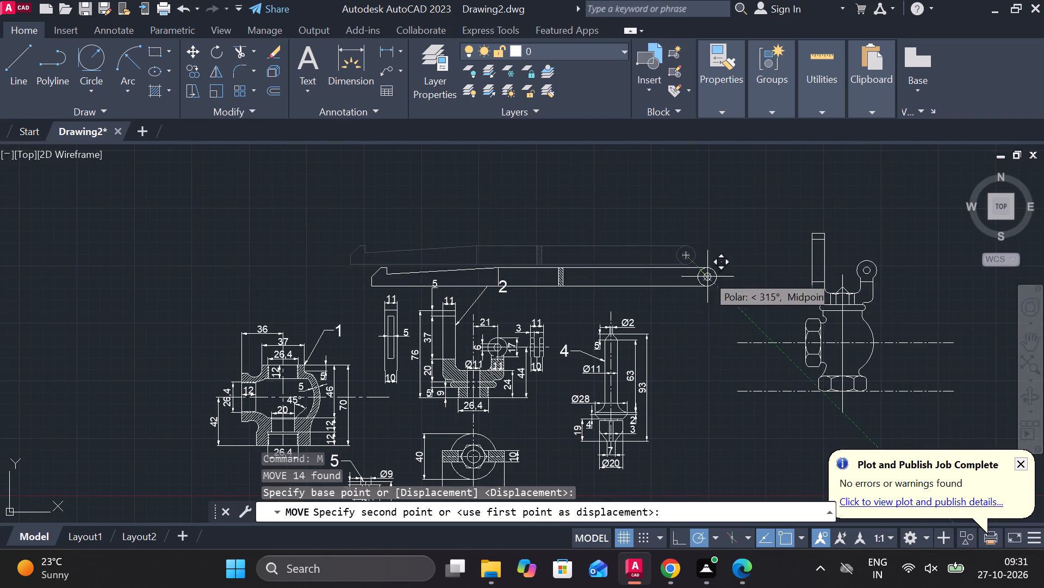
pyautogui.scroll(2, 832, 293)
pyautogui.scroll(1, 875, 285)
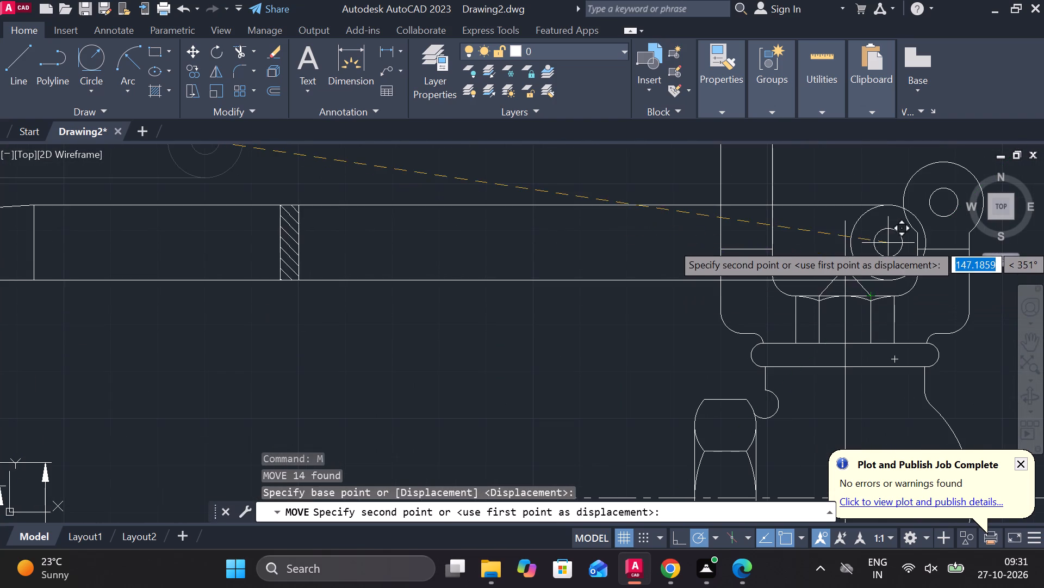
pyautogui.moveTo(888, 243); pyautogui.dragTo(788, 267, button='middle')
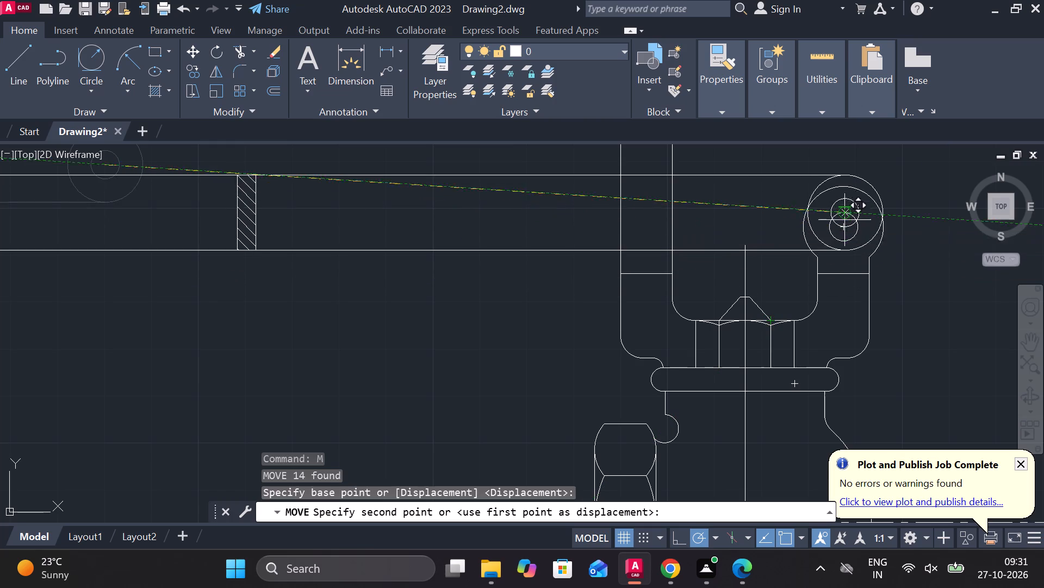
pyautogui.click(844, 224)
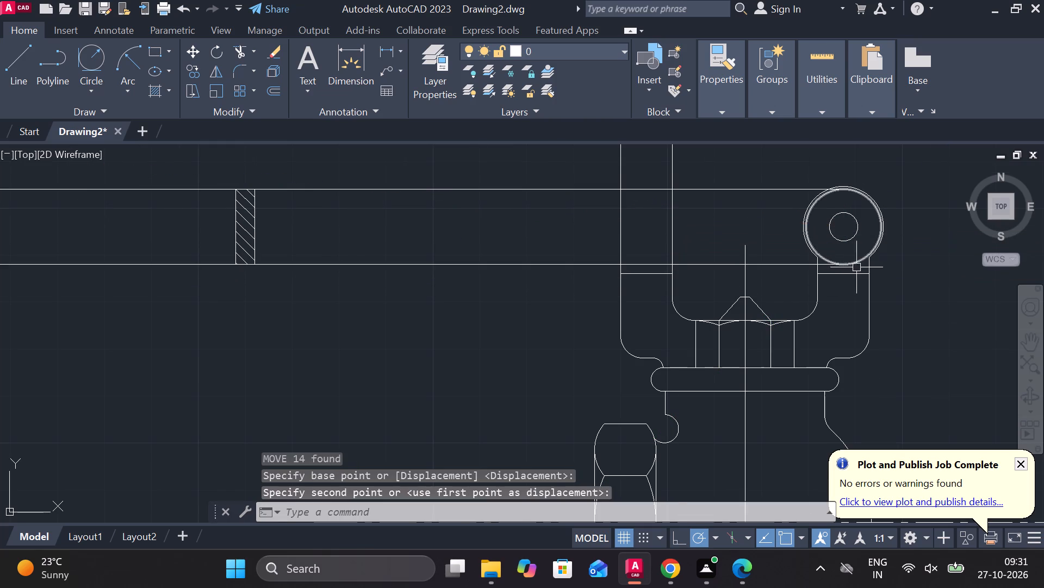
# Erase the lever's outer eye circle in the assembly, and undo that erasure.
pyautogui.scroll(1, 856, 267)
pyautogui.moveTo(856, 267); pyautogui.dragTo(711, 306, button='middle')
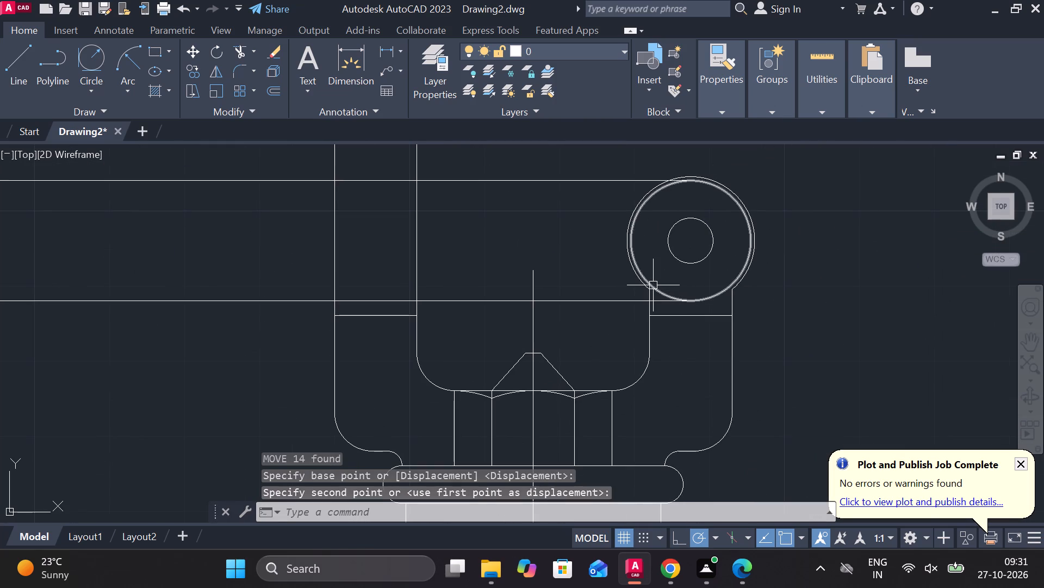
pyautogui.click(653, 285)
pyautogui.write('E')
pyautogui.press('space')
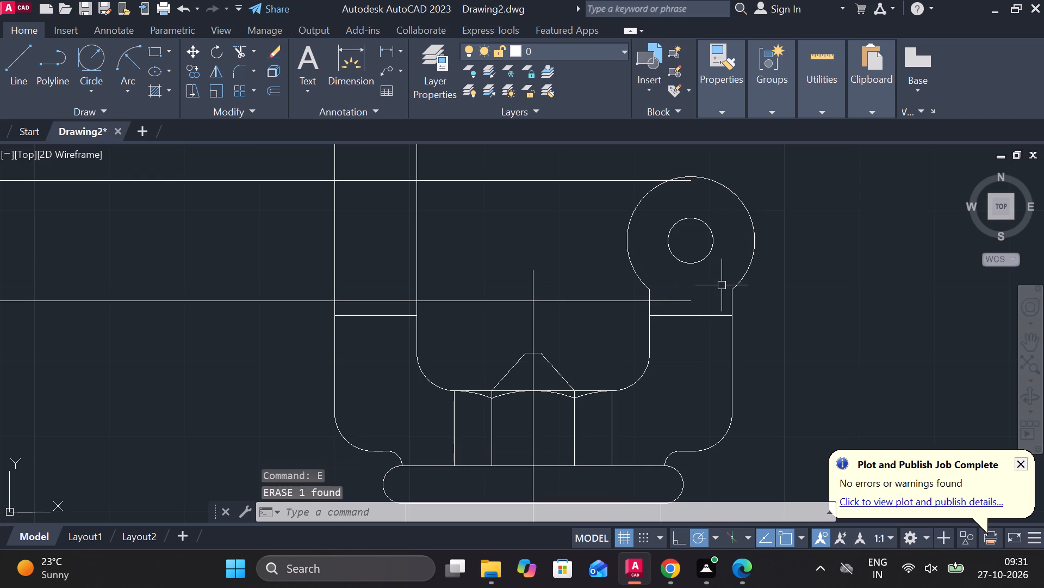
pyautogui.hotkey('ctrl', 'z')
# Erase the larger outer arc around the pivot eye in the assembly.
pyautogui.click(642, 285)
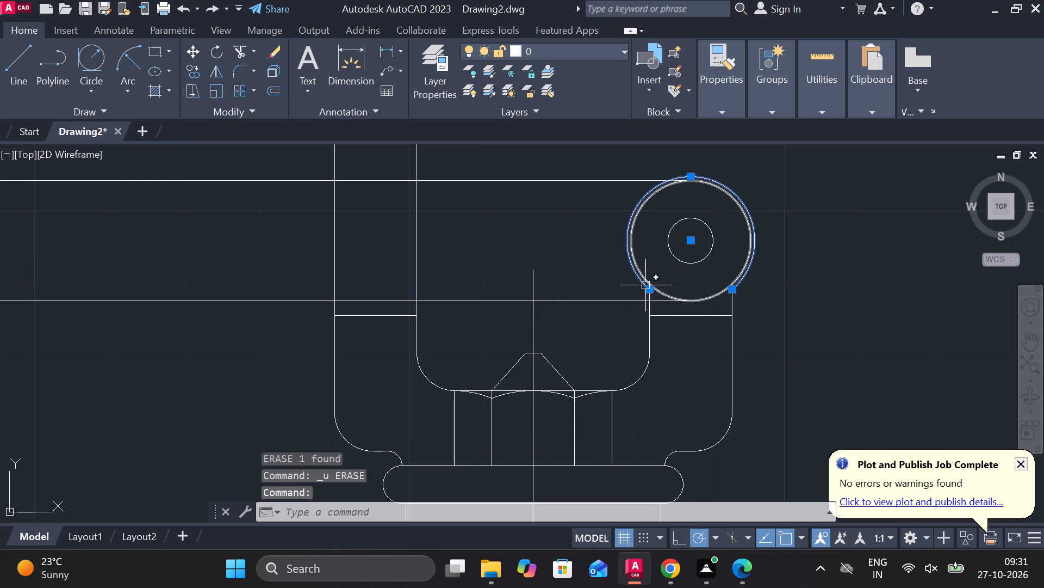
pyautogui.write('E')
pyautogui.press('space')
# Extend both vertical edges of the supporting arm up to the lever's eye circle.
pyautogui.write('EX')
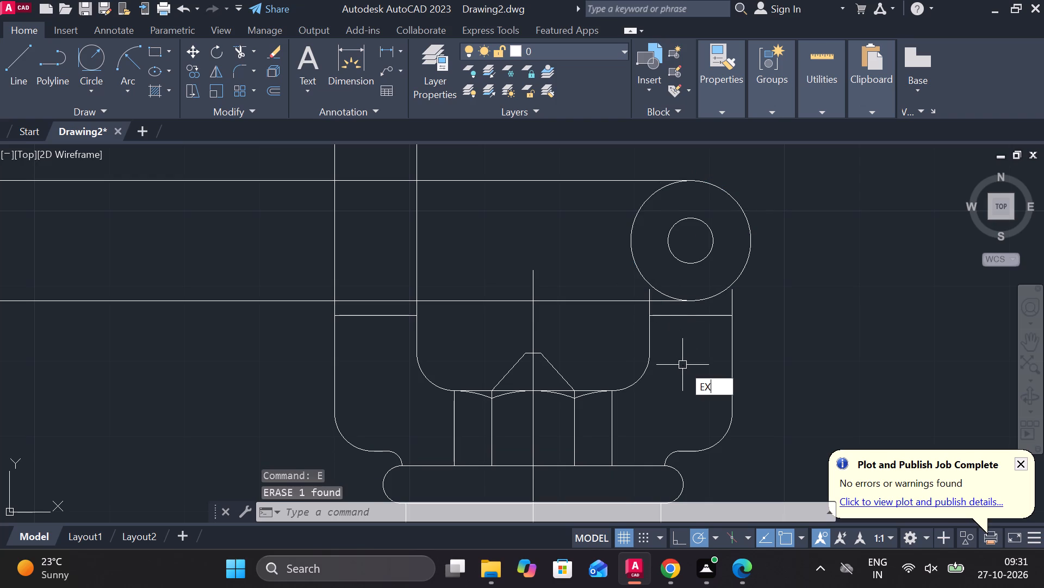
pyautogui.press('space')
pyautogui.click(732, 303)
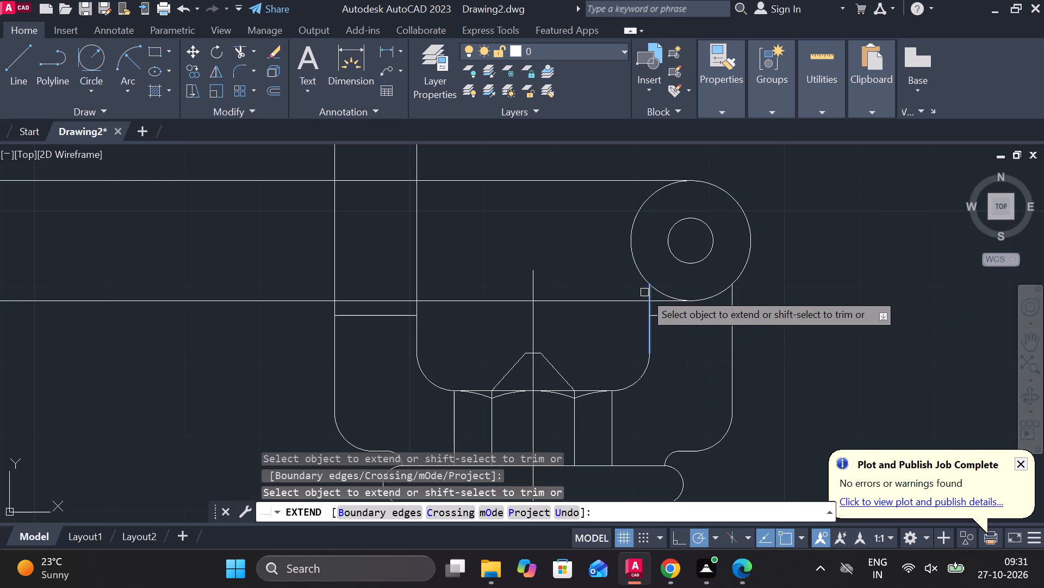
pyautogui.click(646, 293)
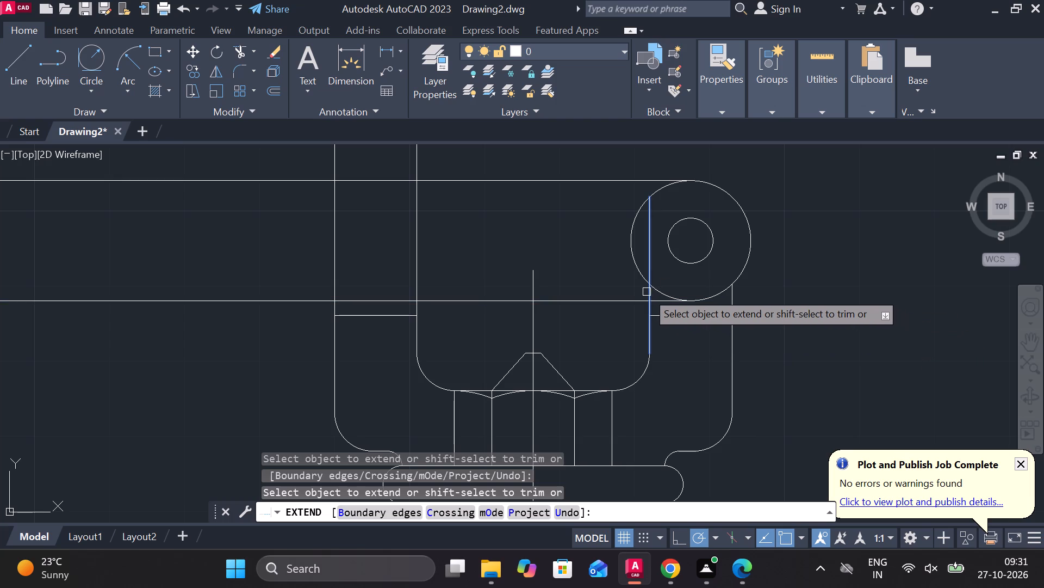
pyautogui.scroll(-2, 734, 267)
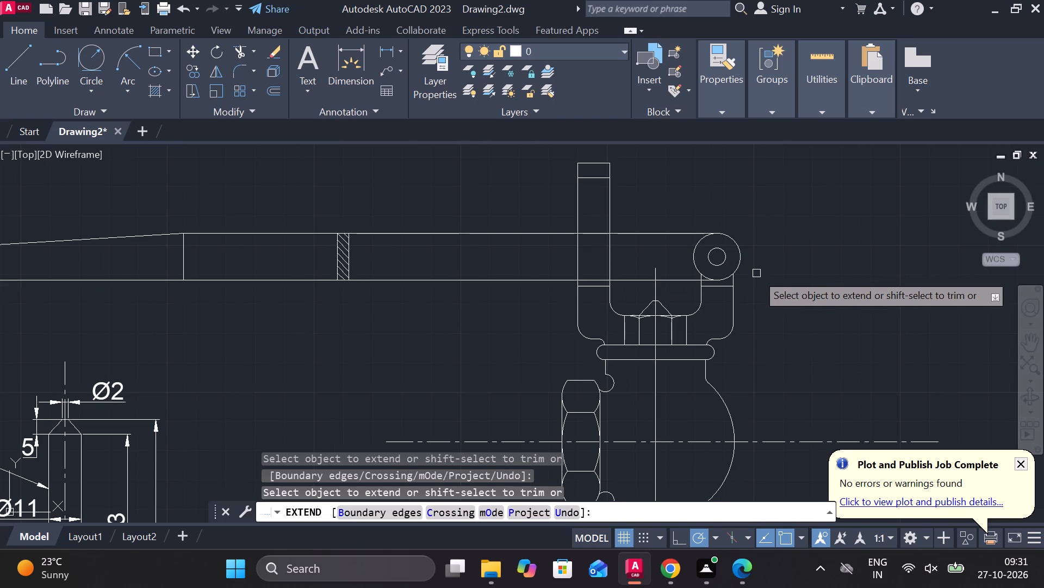
pyautogui.scroll(-2, 752, 259)
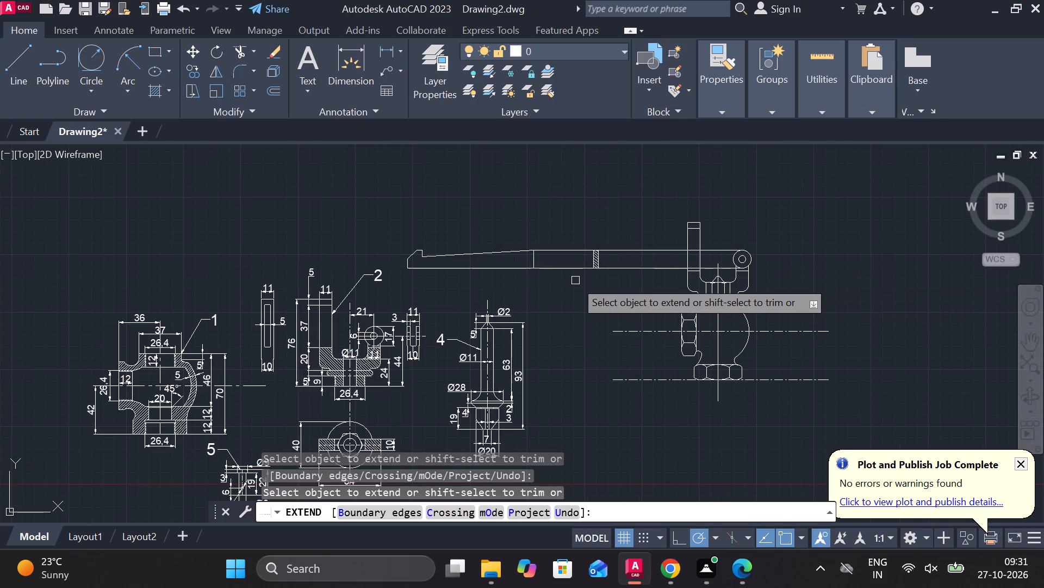
pyautogui.moveTo(558, 280); pyautogui.dragTo(628, 282, button='middle')
pyautogui.scroll(2, 481, 268)
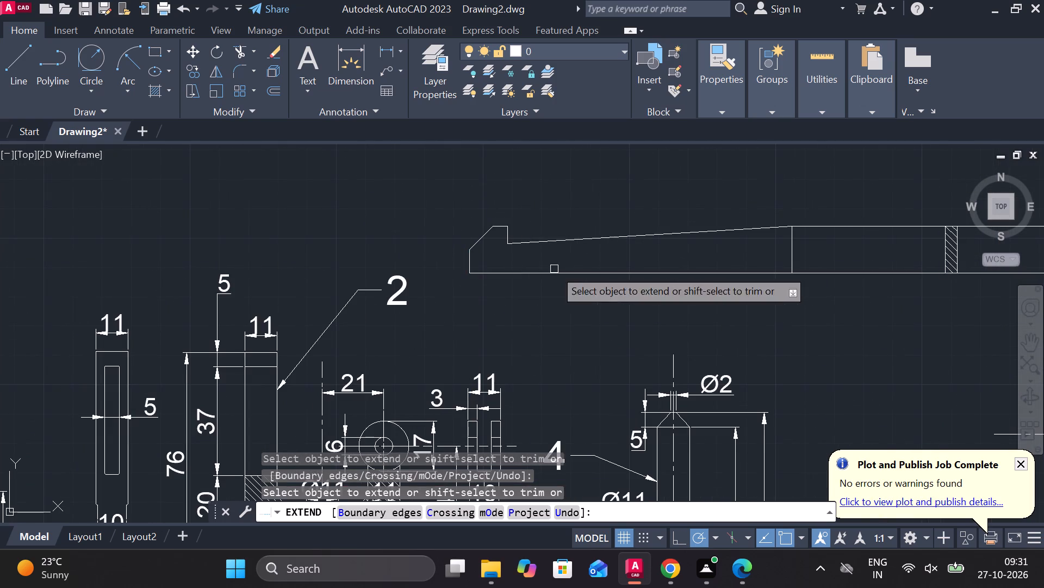
pyautogui.press('Escape')
# Add a linear dimension above the lever for the tapered section's length, from the hooked end to the vertical division line.
pyautogui.click(378, 41)
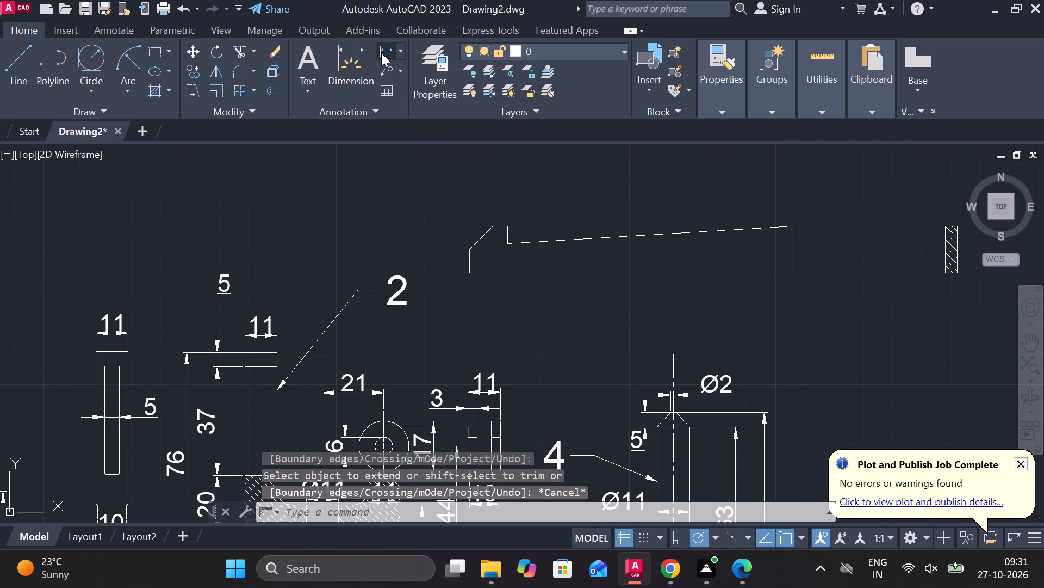
pyautogui.click(381, 53)
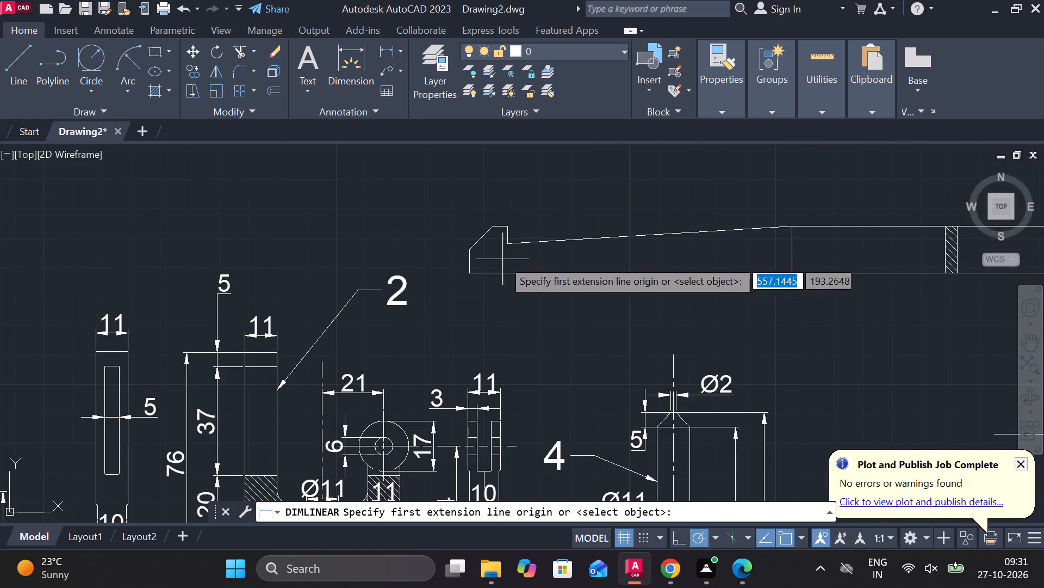
pyautogui.click(471, 271)
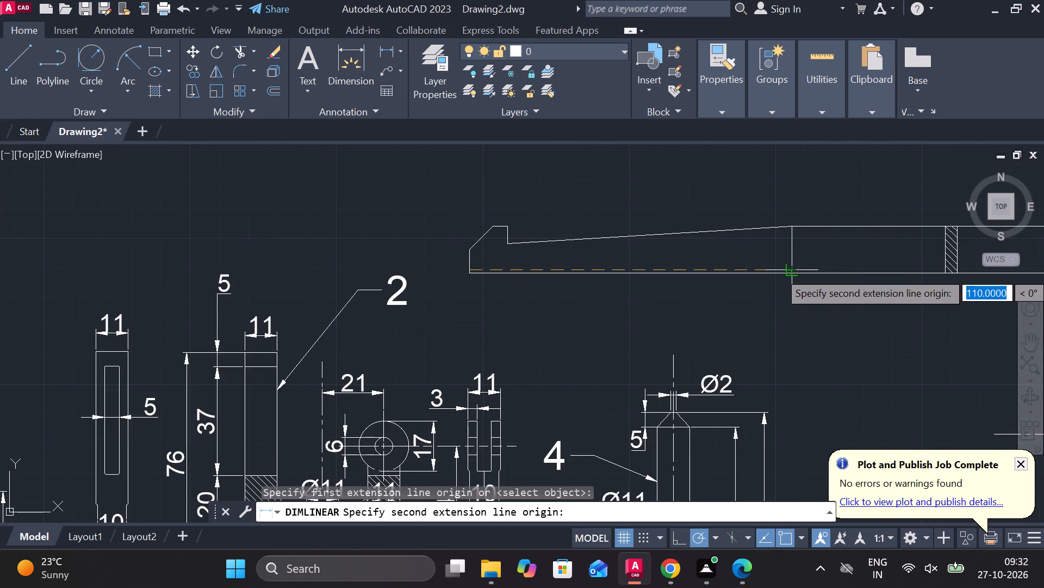
pyautogui.click(792, 271)
pyautogui.moveTo(719, 192); pyautogui.dragTo(713, 210, button='middle')
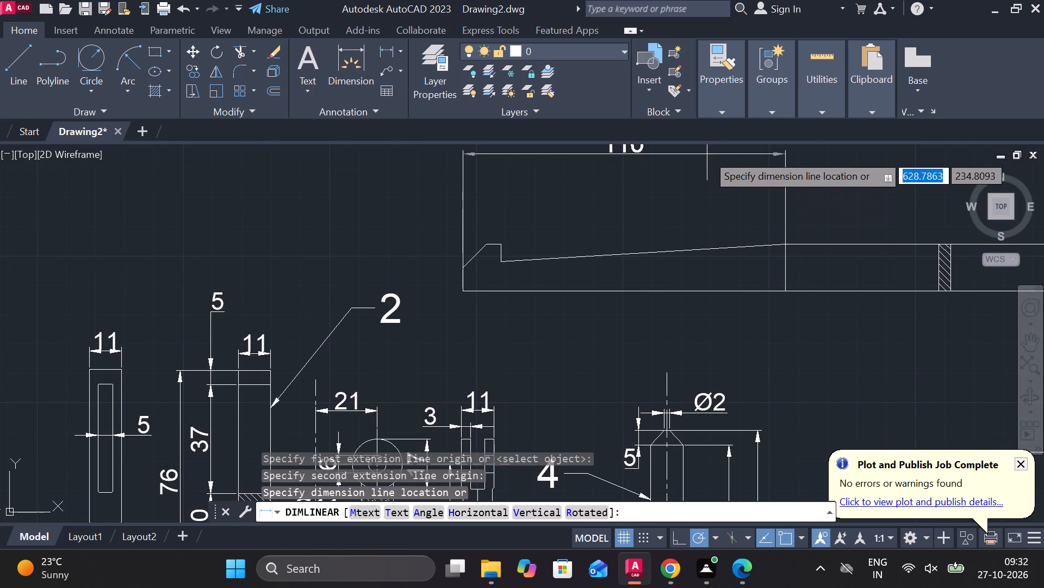
pyautogui.click(707, 154)
# Dimension the width of the hook's flat top and the height of its vertical step at the lever's free end.
pyautogui.scroll(2, 535, 216)
pyautogui.press('space')
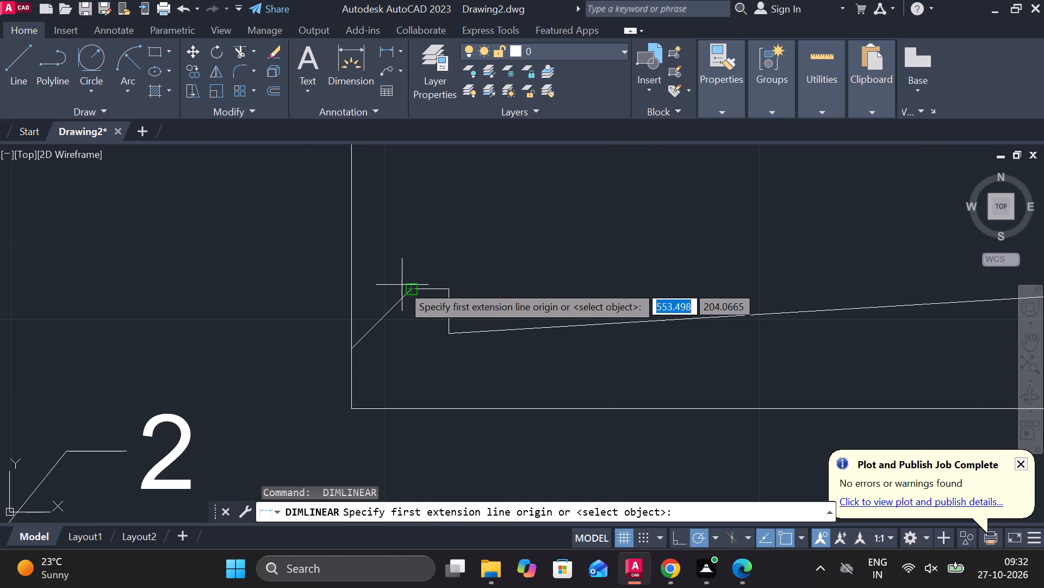
pyautogui.moveTo(402, 285); pyautogui.dragTo(411, 286)
pyautogui.click(442, 286)
pyautogui.click(455, 196)
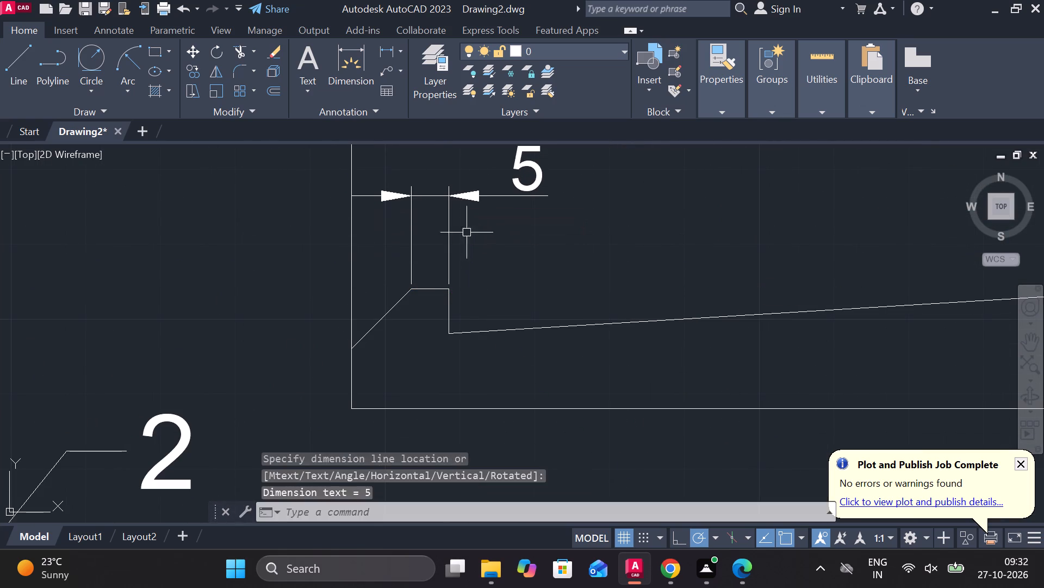
pyautogui.press('space')
pyautogui.click(454, 296)
pyautogui.click(449, 340)
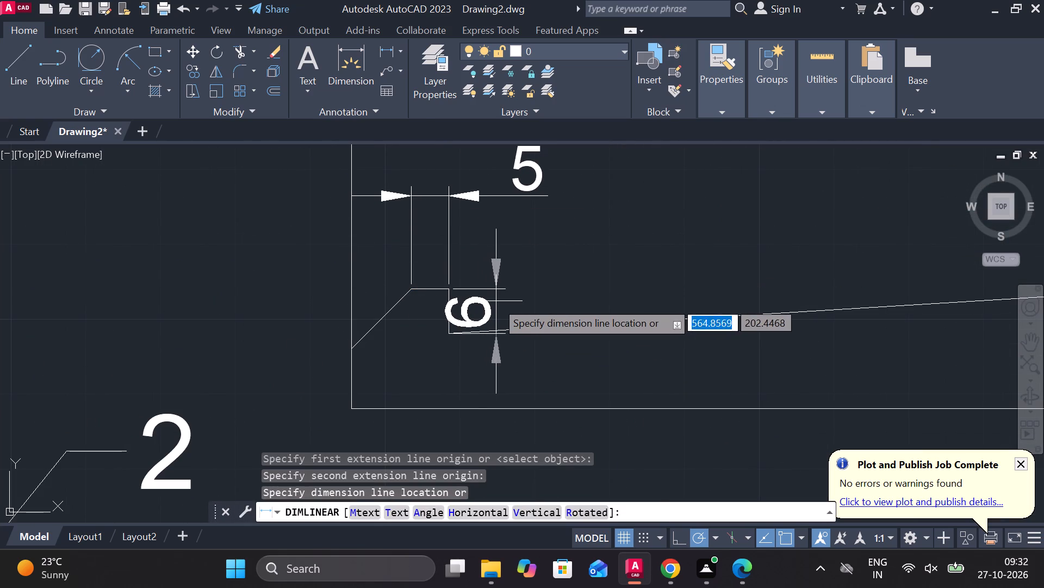
pyautogui.click(546, 297)
# Dimension the height from the hook's notch to the lever's lower edge and the height of the free end's vertical edge.
pyautogui.press('space')
pyautogui.click(457, 336)
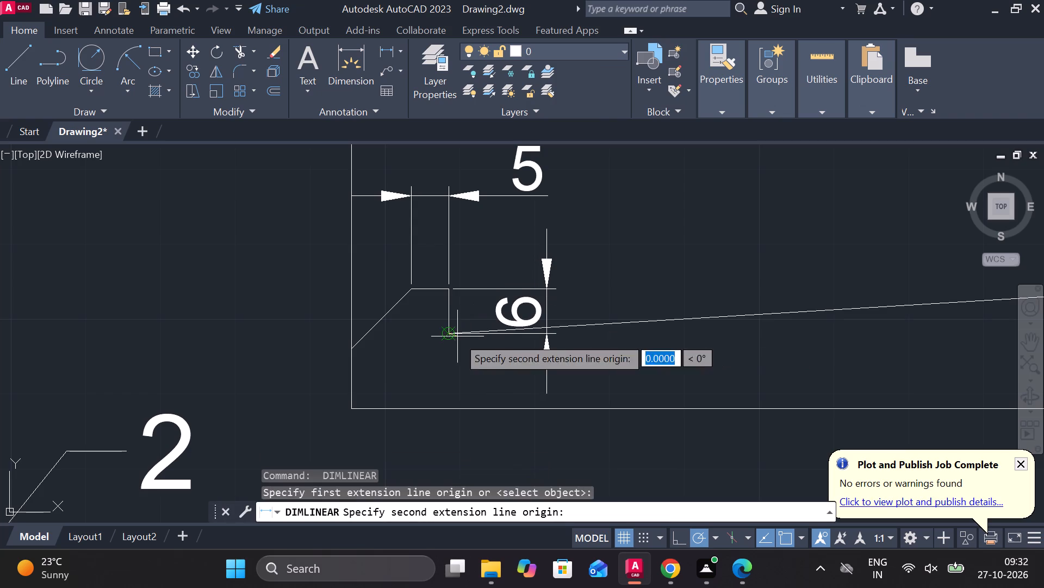
pyautogui.click(455, 406)
pyautogui.click(443, 390)
pyautogui.moveTo(396, 393); pyautogui.dragTo(479, 360, button='middle')
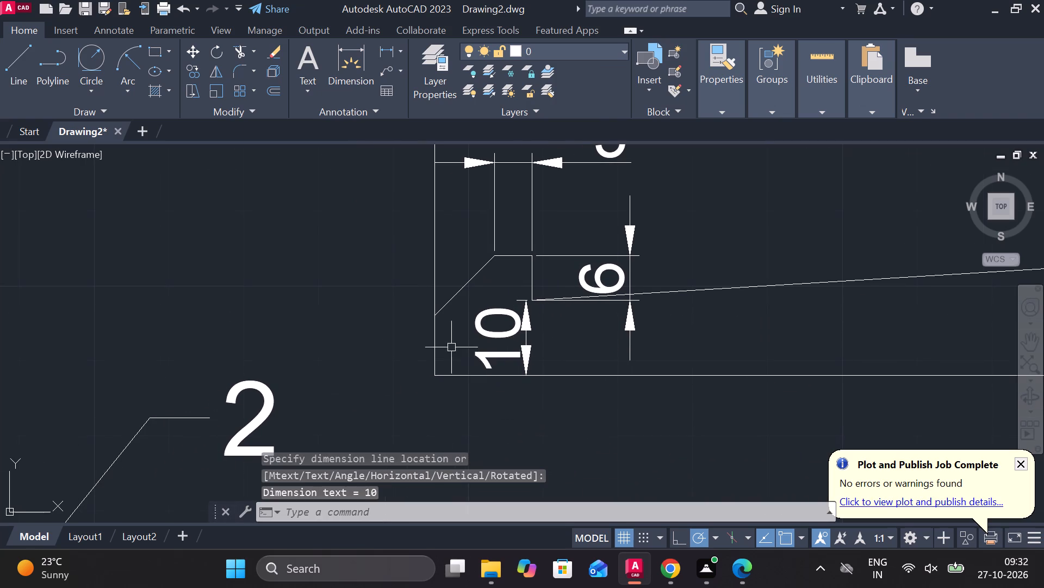
pyautogui.press('space')
pyautogui.click(430, 320)
pyautogui.click(433, 376)
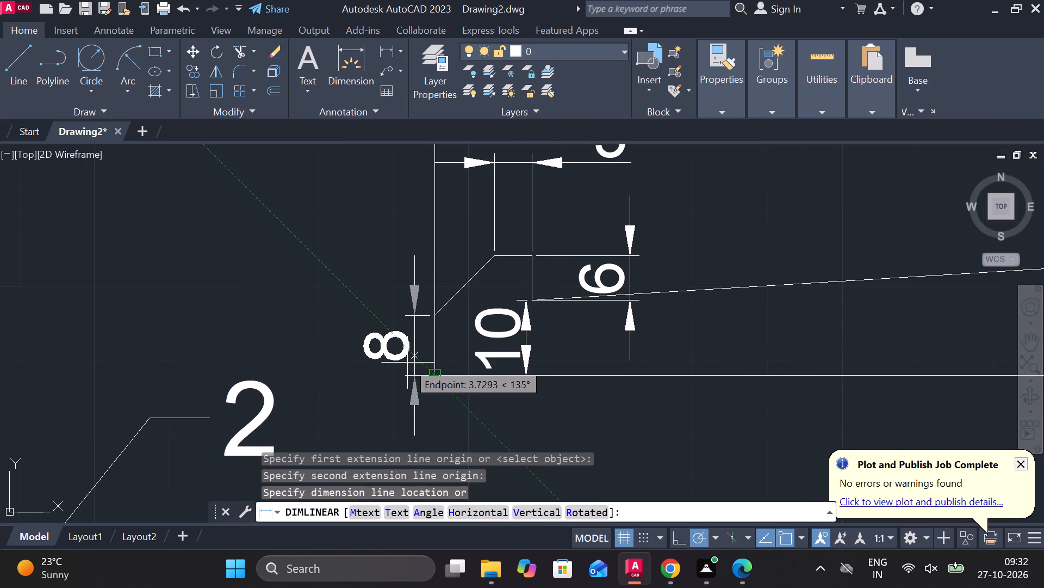
pyautogui.click(398, 352)
# Add an overall linear dimension from the lever's eye centre to its hooked free end, placed above the tapered section's length dimension.
pyautogui.scroll(-2, 426, 351)
pyautogui.moveTo(610, 368); pyautogui.dragTo(360, 348, button='middle')
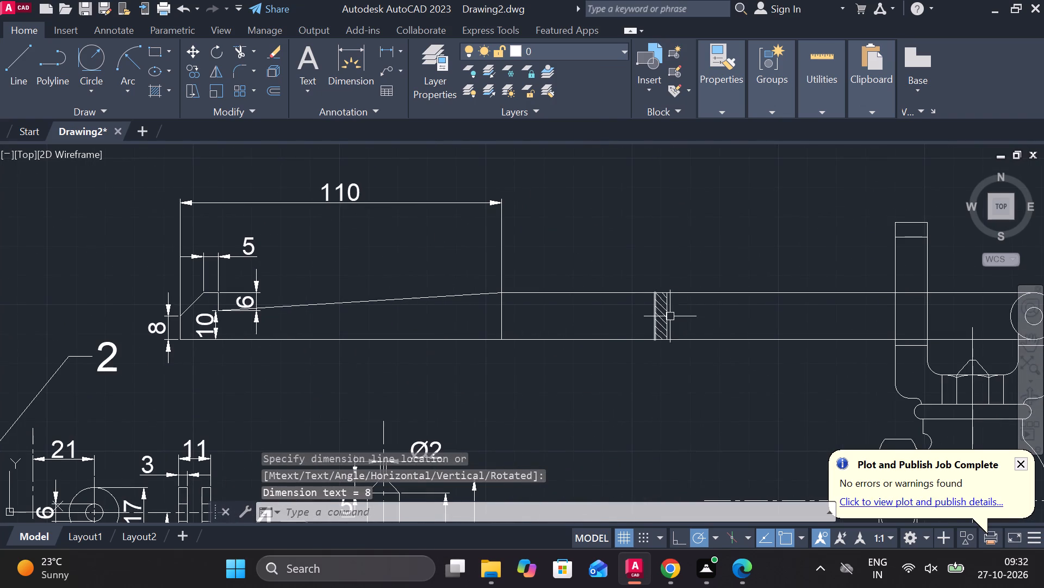
pyautogui.moveTo(677, 318); pyautogui.dragTo(595, 356, button='middle')
pyautogui.scroll(-2, 643, 305)
pyautogui.press('space')
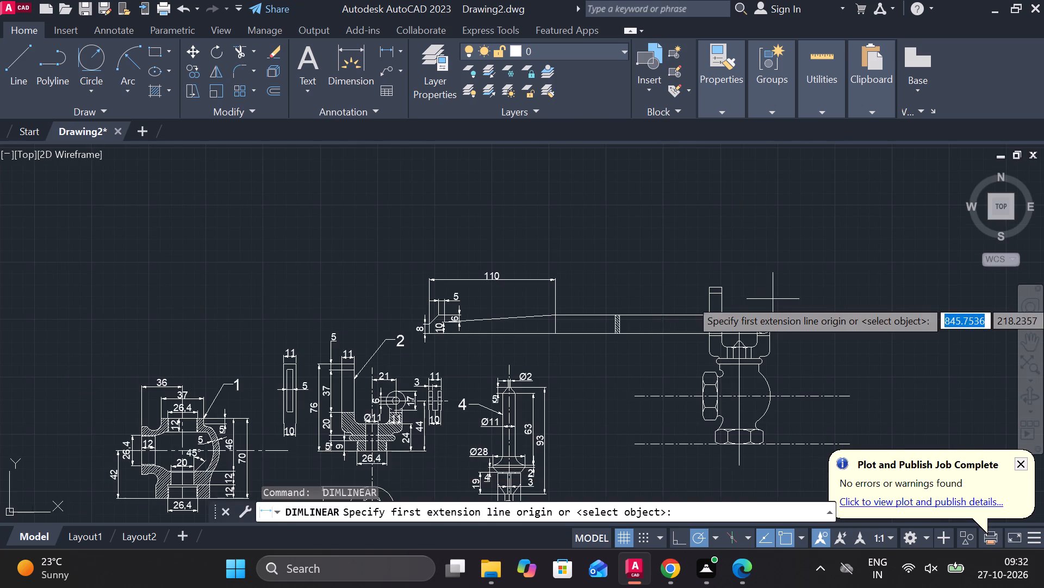
pyautogui.scroll(2, 773, 313)
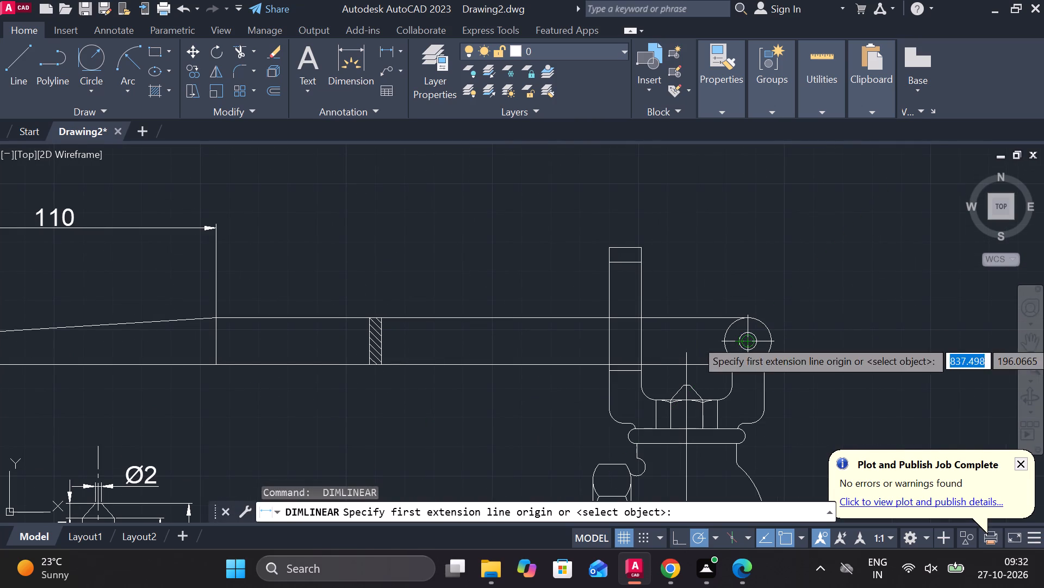
pyautogui.click(749, 339)
pyautogui.scroll(-2, 751, 324)
pyautogui.scroll(3, 411, 338)
pyautogui.click(428, 336)
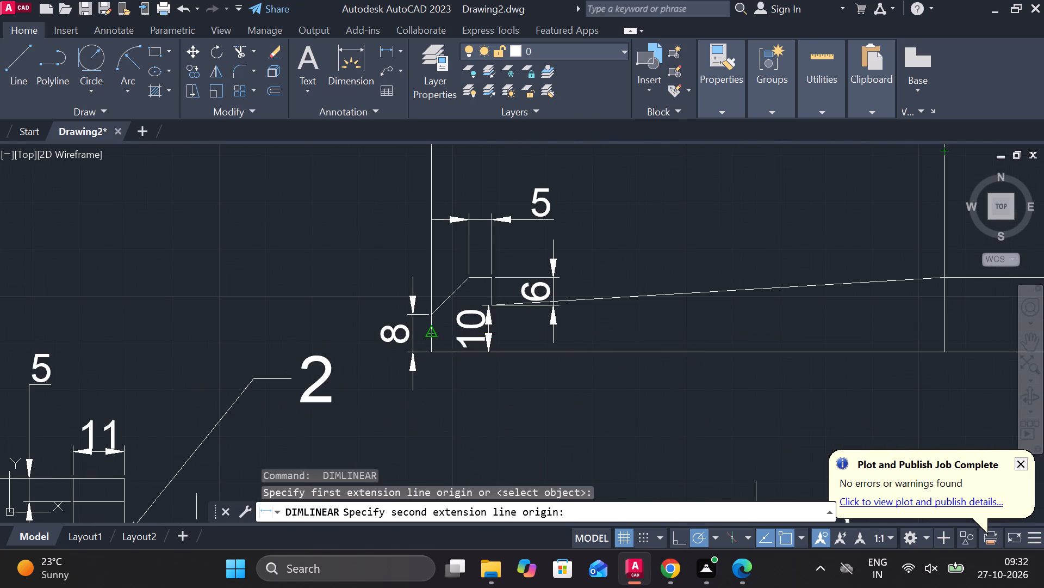
pyautogui.scroll(-2, 464, 303)
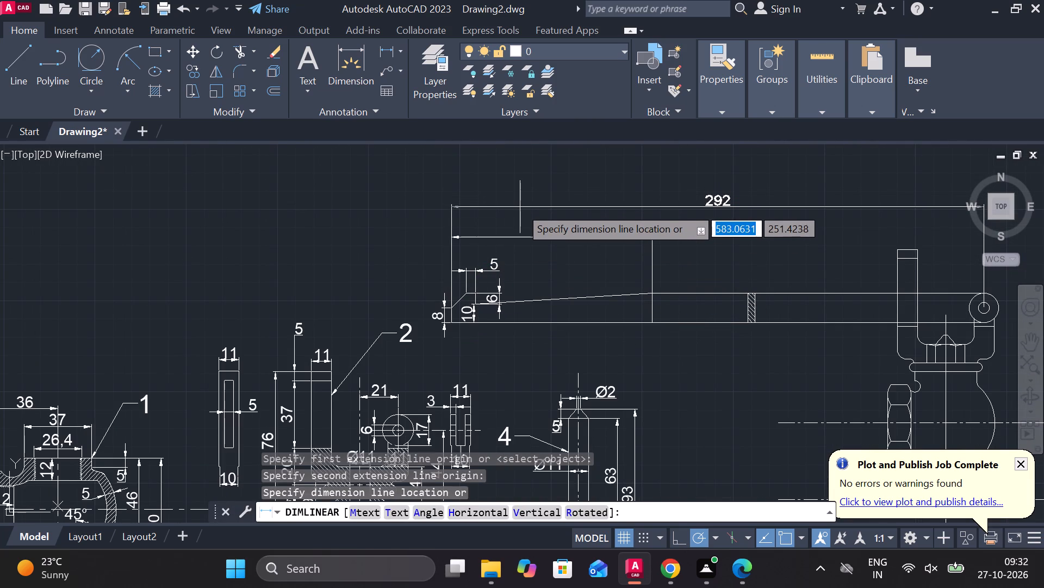
pyautogui.click(520, 207)
# Dimension the width of the hatched section strip, placing the dimension just below the lever's lower edge.
pyautogui.moveTo(712, 299); pyautogui.dragTo(627, 297, button='middle')
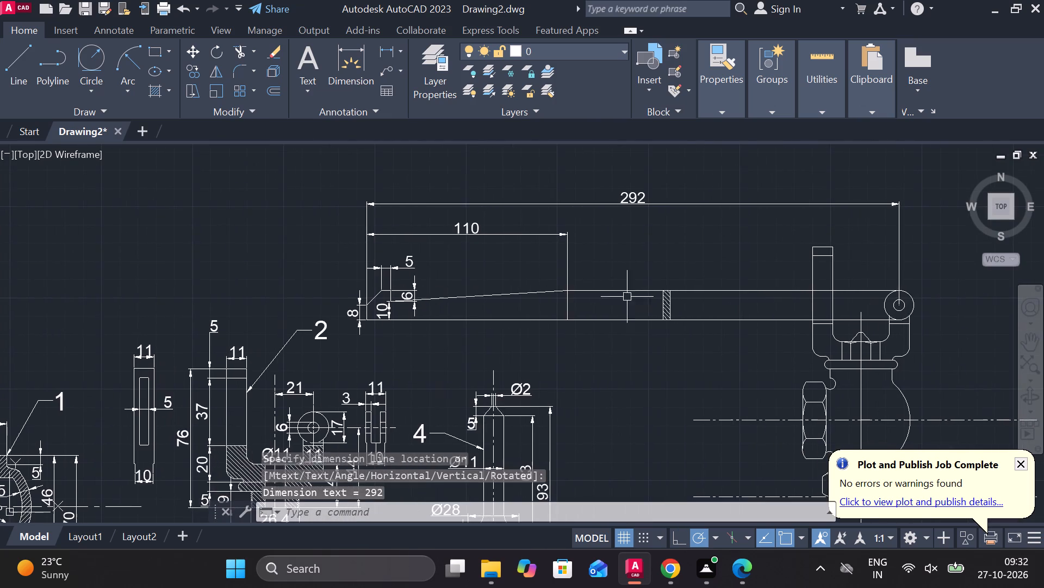
pyautogui.scroll(1, 670, 336)
pyautogui.press('space')
pyautogui.scroll(3, 666, 308)
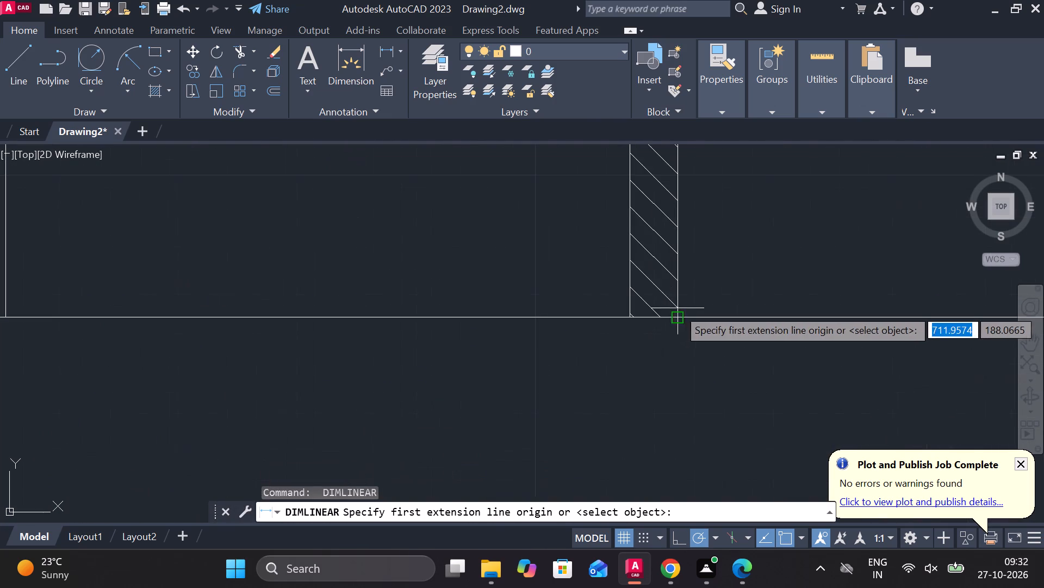
pyautogui.click(624, 317)
pyautogui.click(676, 317)
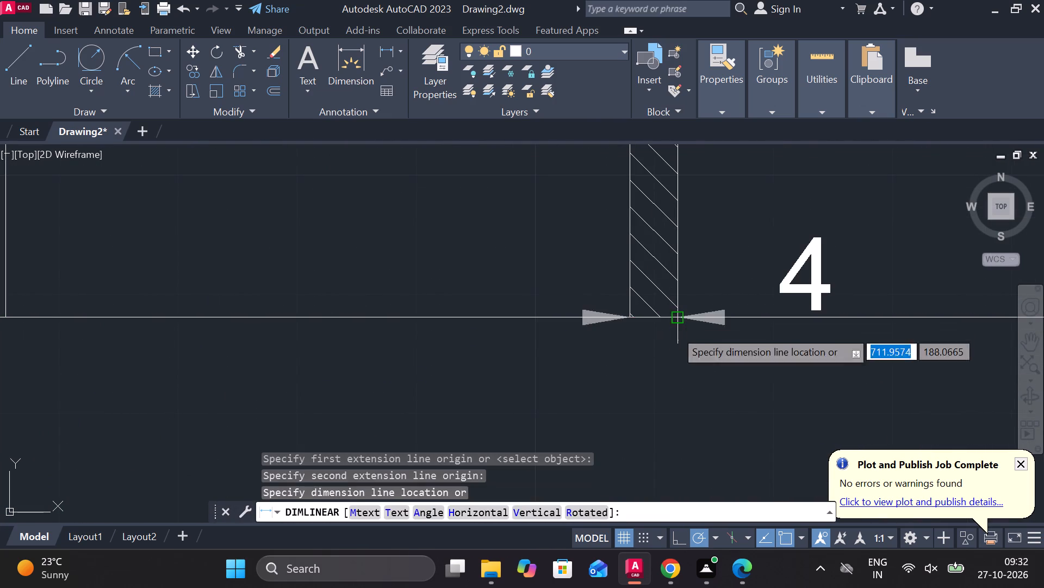
pyautogui.scroll(-1, 662, 375)
pyautogui.click(653, 399)
# Dimension the lever's height between its upper and lower edges, placed between the hatched section and the supporting arm.
pyautogui.press('space')
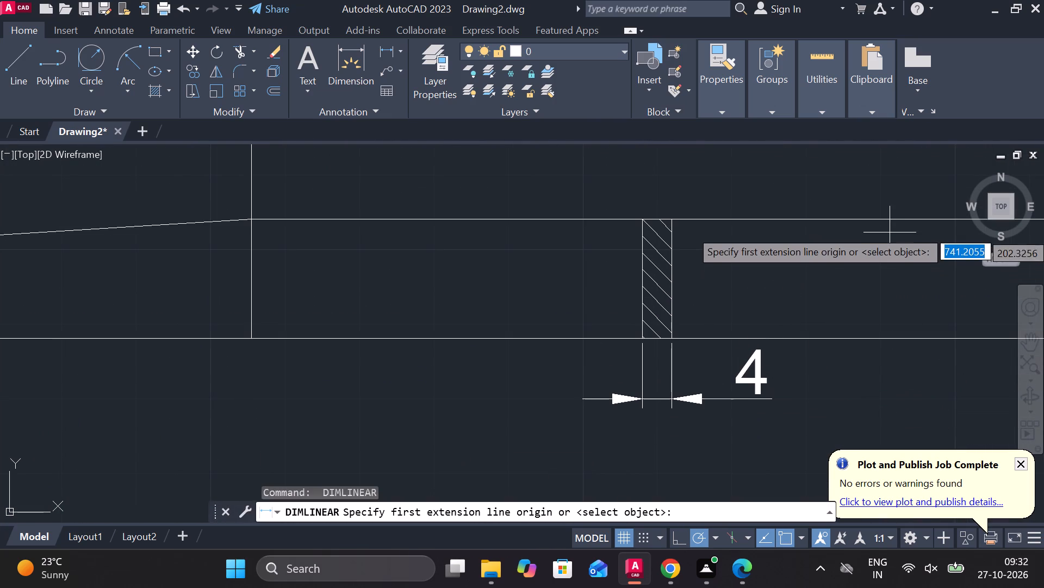
pyautogui.click(890, 227)
pyautogui.click(882, 332)
pyautogui.moveTo(907, 318); pyautogui.dragTo(805, 316, button='middle')
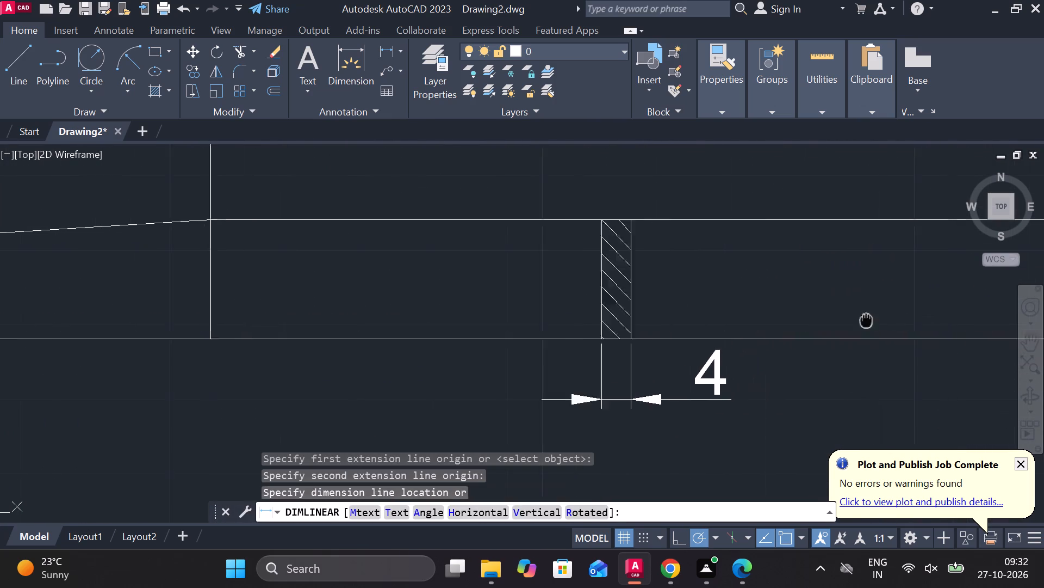
pyautogui.moveTo(805, 316); pyautogui.dragTo(782, 313, button='middle')
pyautogui.click(848, 305)
pyautogui.scroll(-3, 848, 305)
pyautogui.moveTo(860, 323); pyautogui.dragTo(831, 320, button='middle')
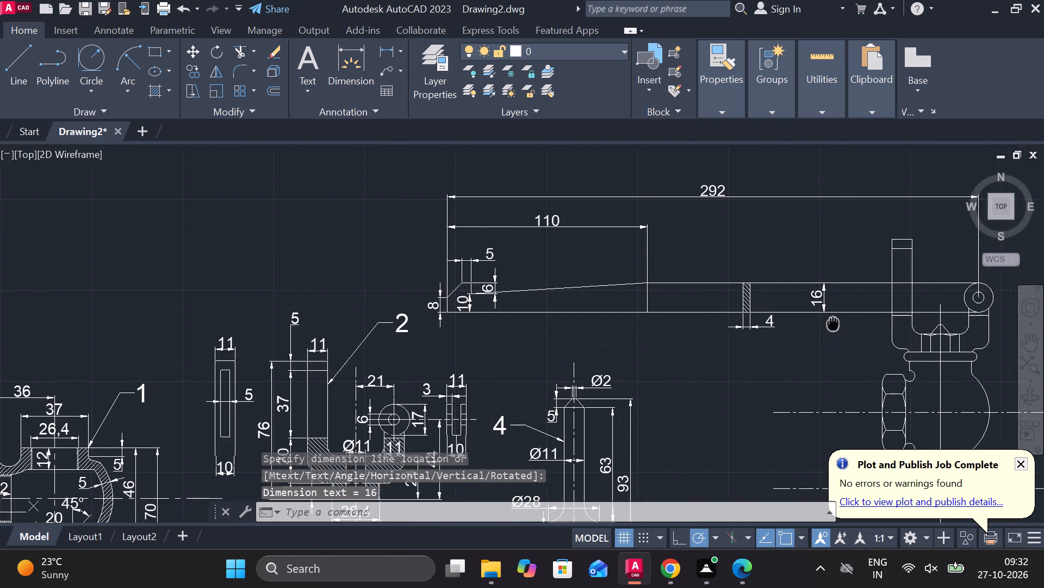
pyautogui.moveTo(831, 320); pyautogui.dragTo(814, 277, button='middle')
pyautogui.scroll(-1, 840, 323)
pyautogui.moveTo(855, 338); pyautogui.dragTo(656, 307, button='middle')
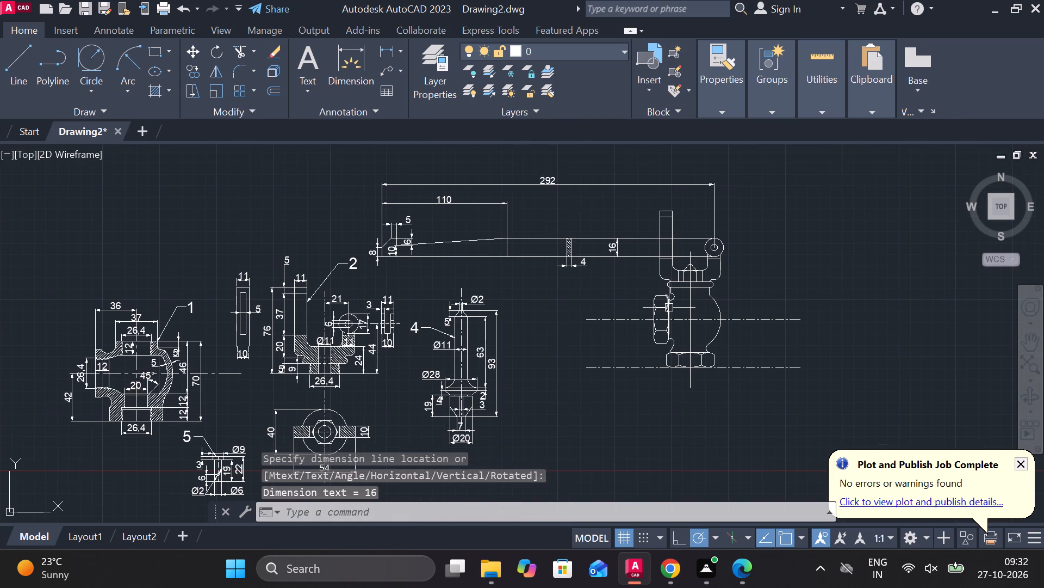
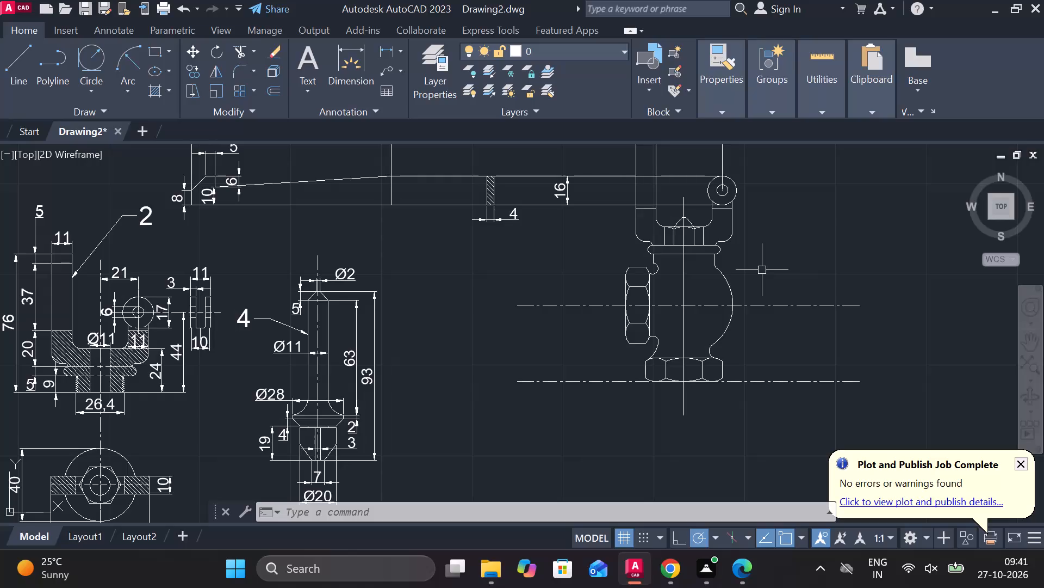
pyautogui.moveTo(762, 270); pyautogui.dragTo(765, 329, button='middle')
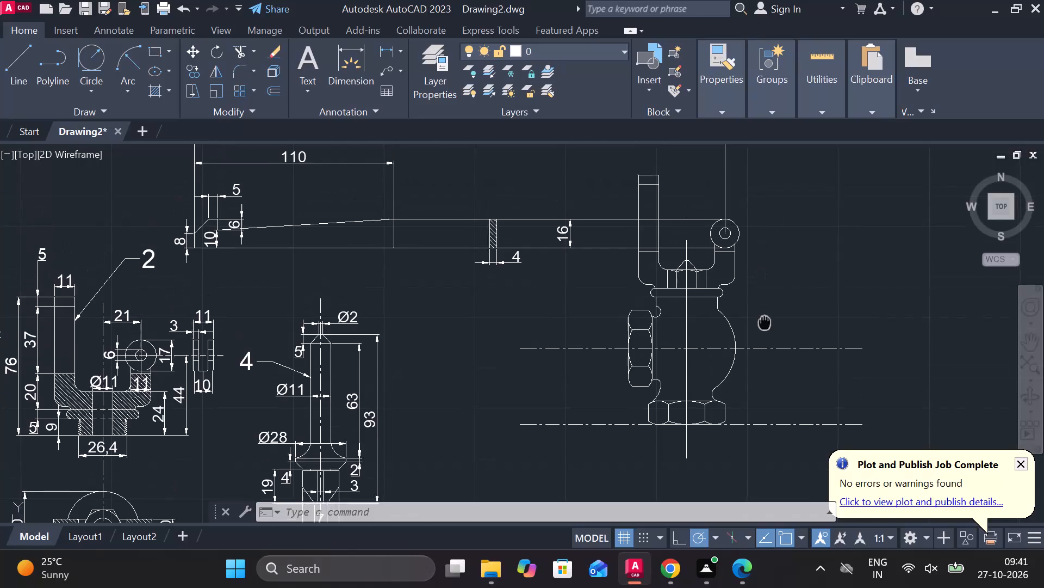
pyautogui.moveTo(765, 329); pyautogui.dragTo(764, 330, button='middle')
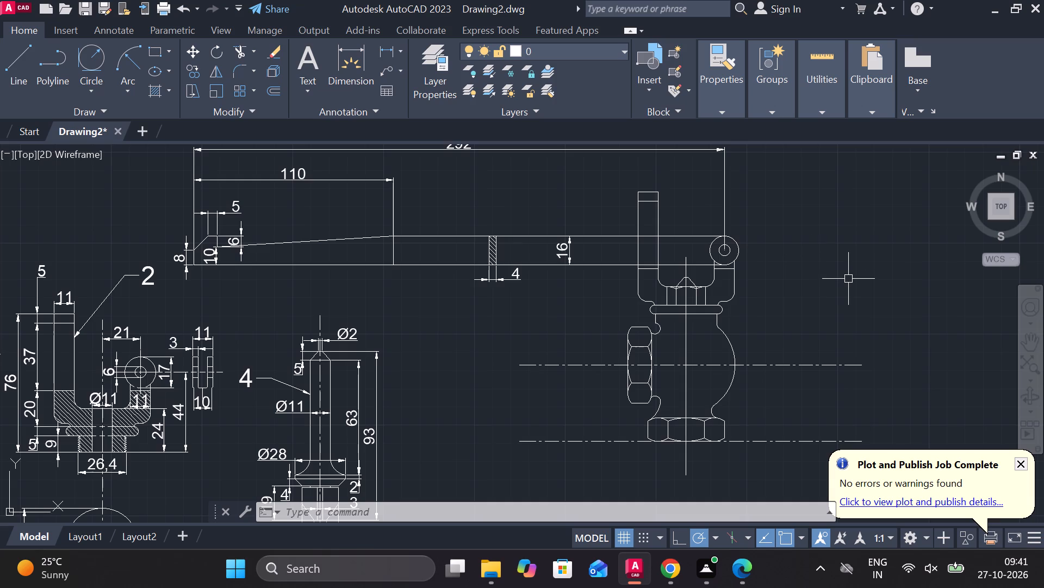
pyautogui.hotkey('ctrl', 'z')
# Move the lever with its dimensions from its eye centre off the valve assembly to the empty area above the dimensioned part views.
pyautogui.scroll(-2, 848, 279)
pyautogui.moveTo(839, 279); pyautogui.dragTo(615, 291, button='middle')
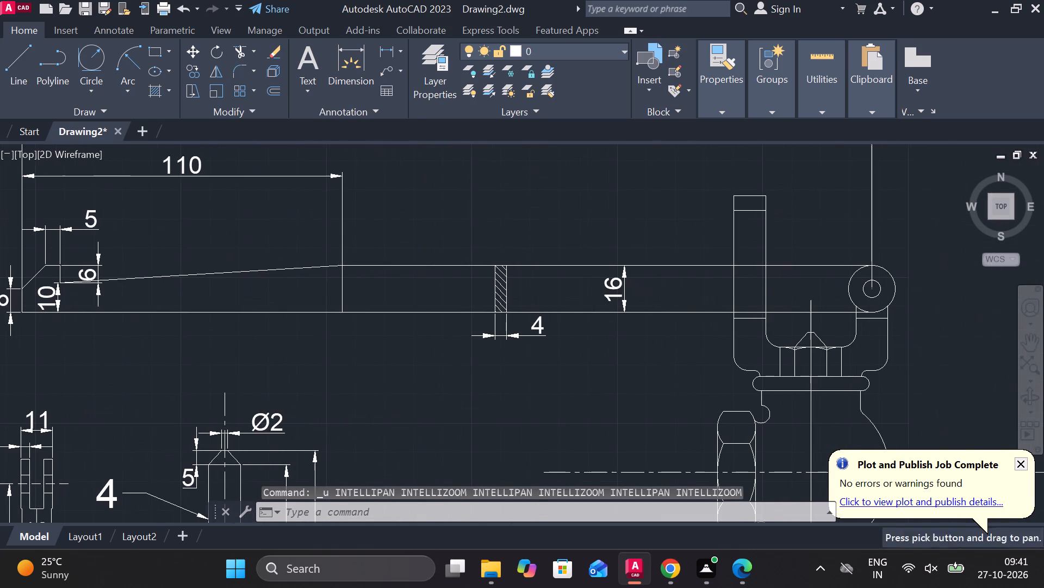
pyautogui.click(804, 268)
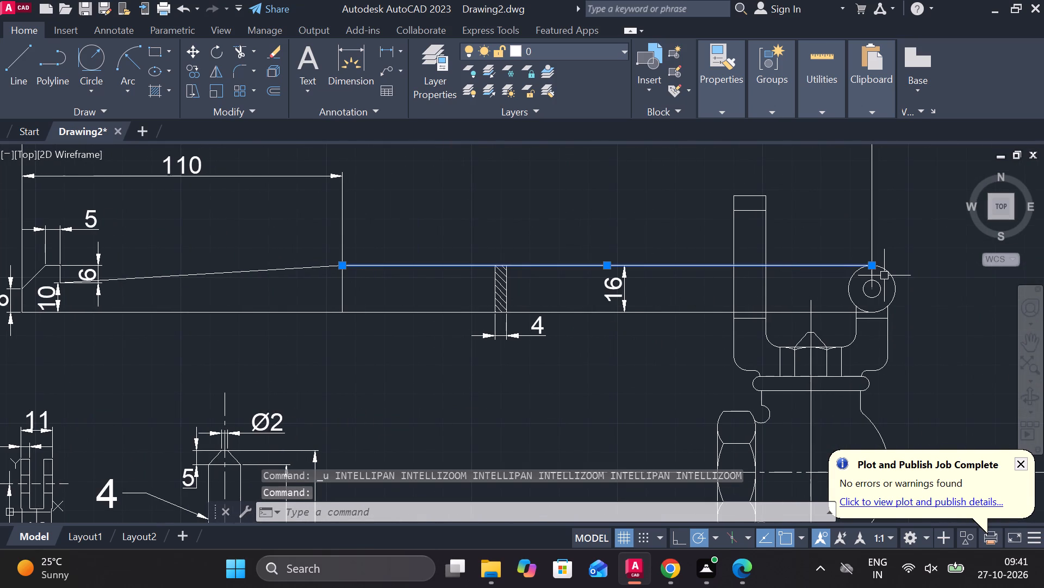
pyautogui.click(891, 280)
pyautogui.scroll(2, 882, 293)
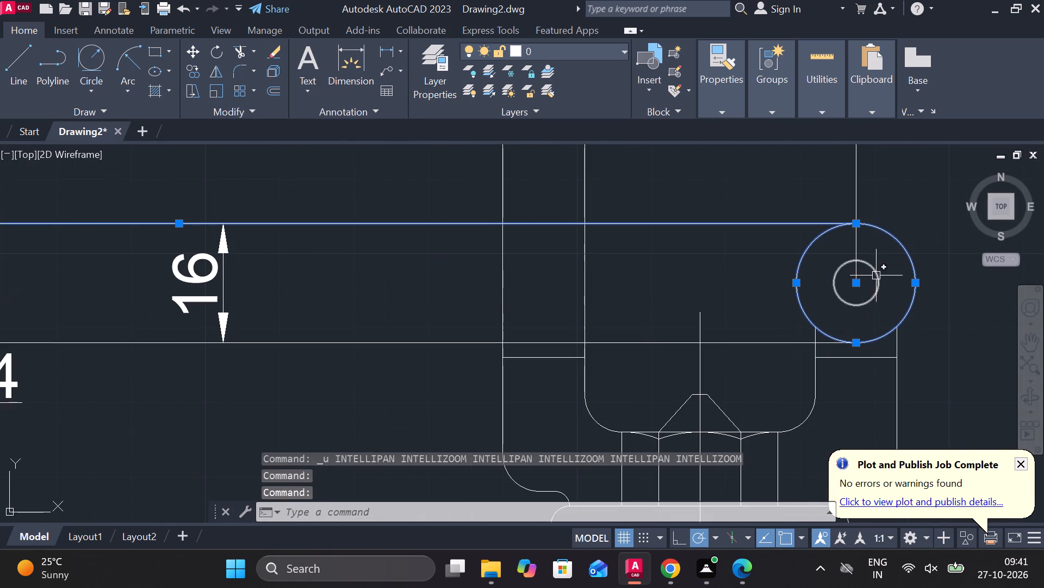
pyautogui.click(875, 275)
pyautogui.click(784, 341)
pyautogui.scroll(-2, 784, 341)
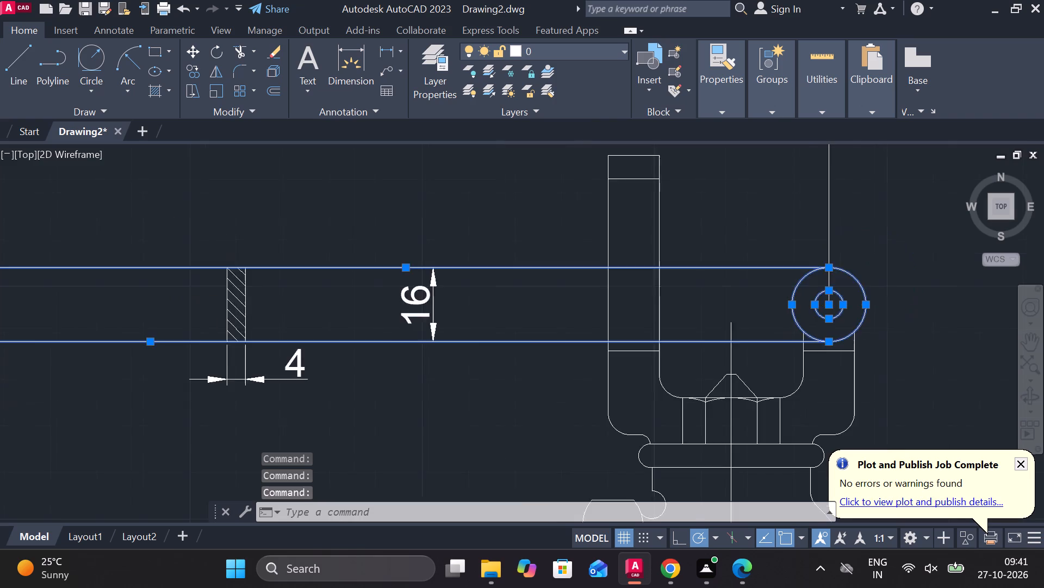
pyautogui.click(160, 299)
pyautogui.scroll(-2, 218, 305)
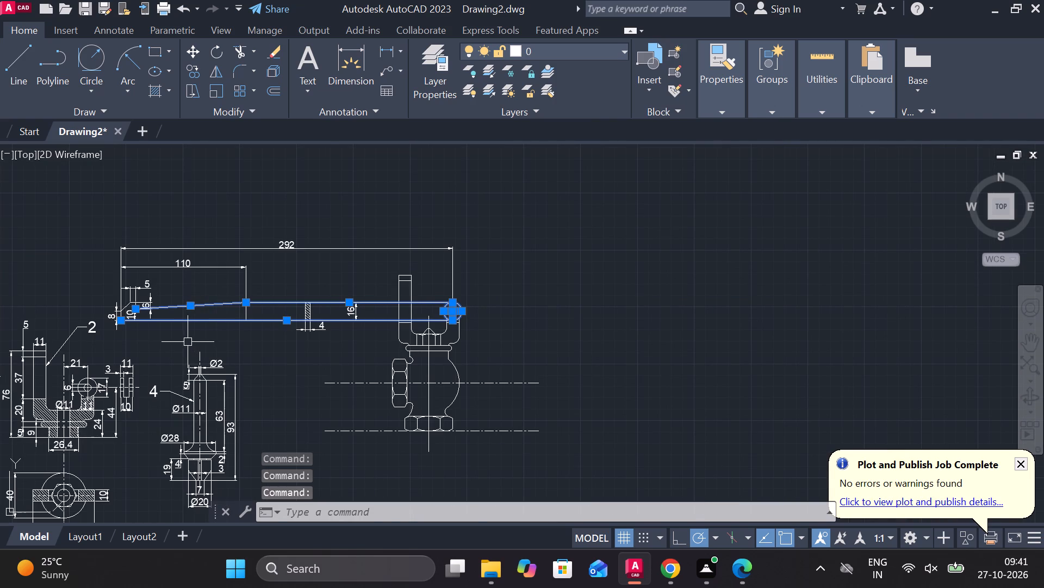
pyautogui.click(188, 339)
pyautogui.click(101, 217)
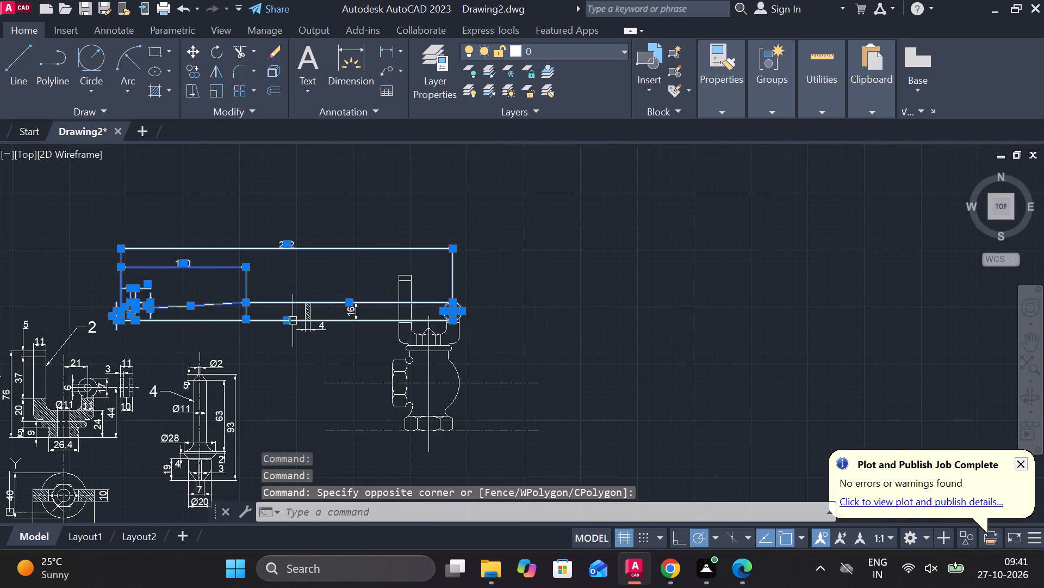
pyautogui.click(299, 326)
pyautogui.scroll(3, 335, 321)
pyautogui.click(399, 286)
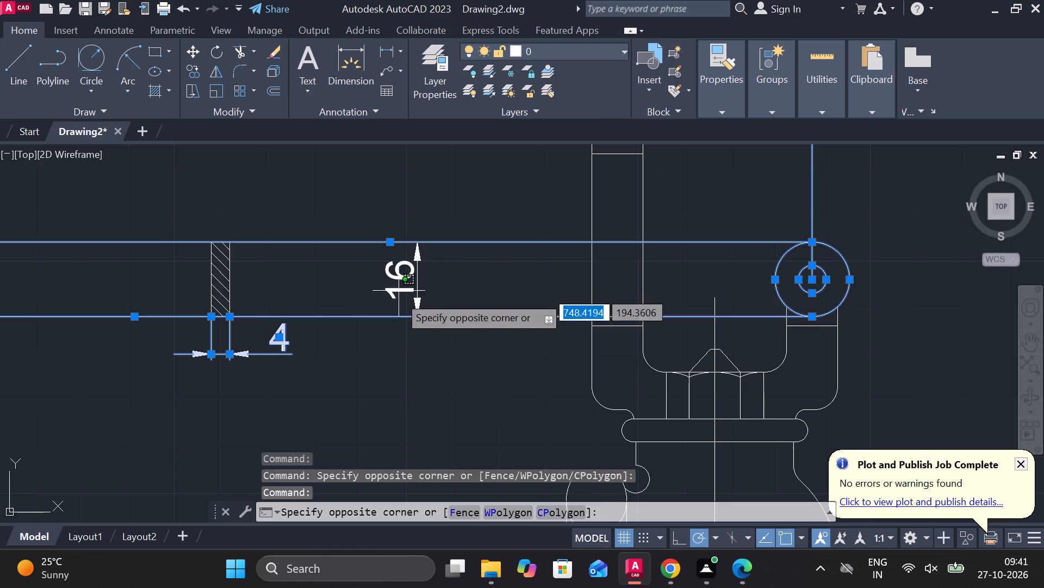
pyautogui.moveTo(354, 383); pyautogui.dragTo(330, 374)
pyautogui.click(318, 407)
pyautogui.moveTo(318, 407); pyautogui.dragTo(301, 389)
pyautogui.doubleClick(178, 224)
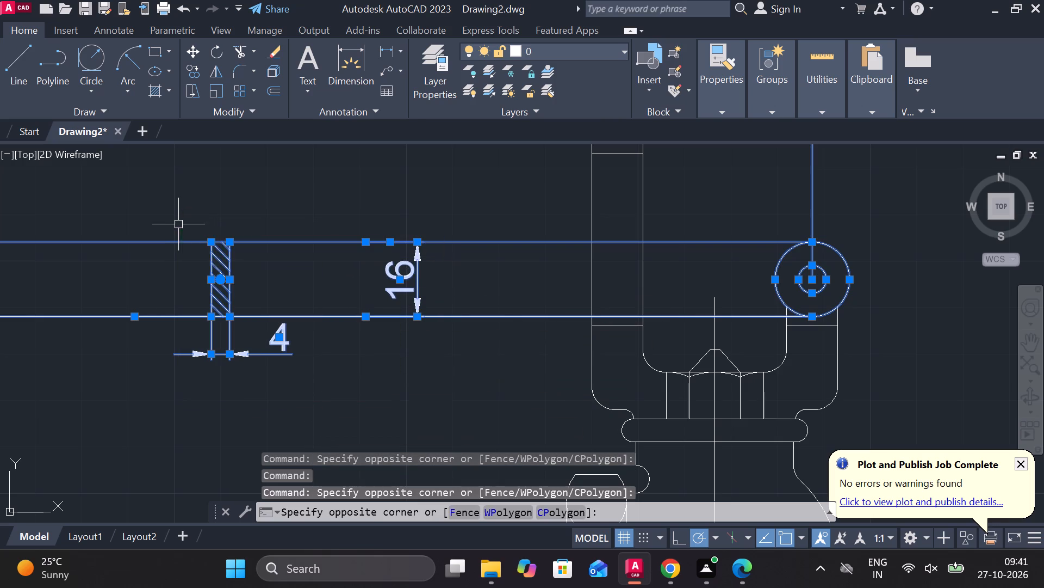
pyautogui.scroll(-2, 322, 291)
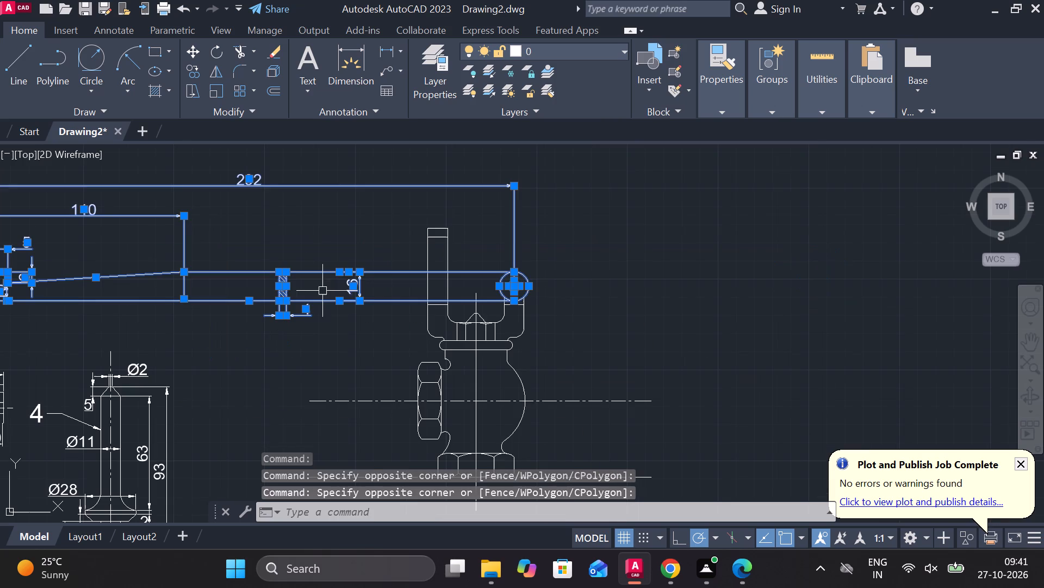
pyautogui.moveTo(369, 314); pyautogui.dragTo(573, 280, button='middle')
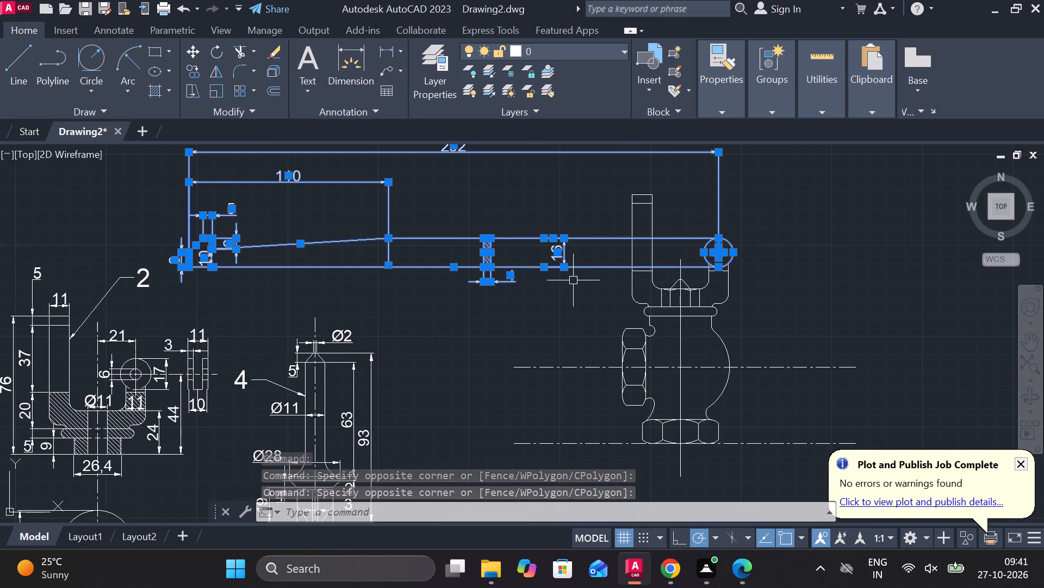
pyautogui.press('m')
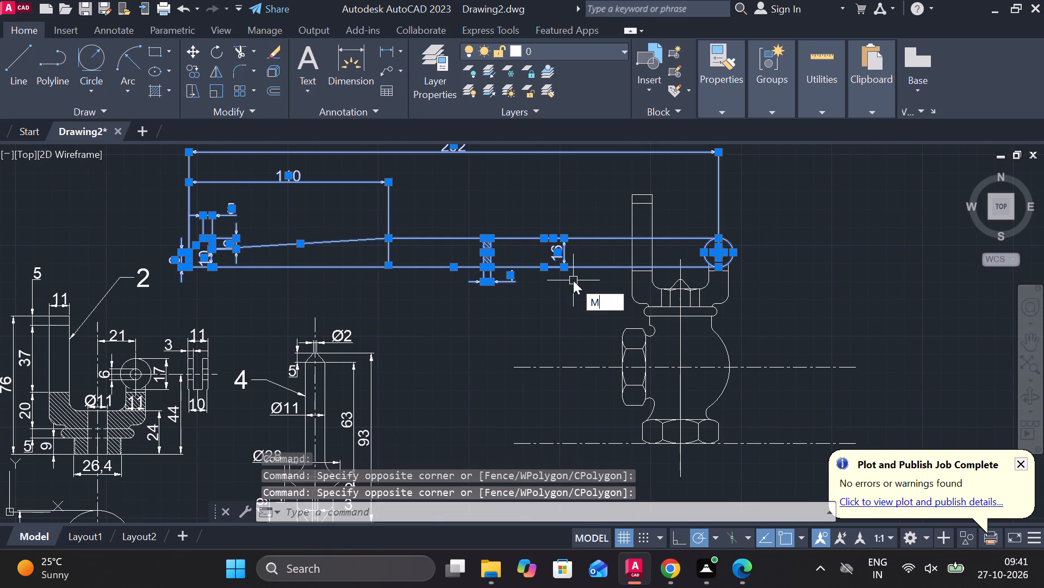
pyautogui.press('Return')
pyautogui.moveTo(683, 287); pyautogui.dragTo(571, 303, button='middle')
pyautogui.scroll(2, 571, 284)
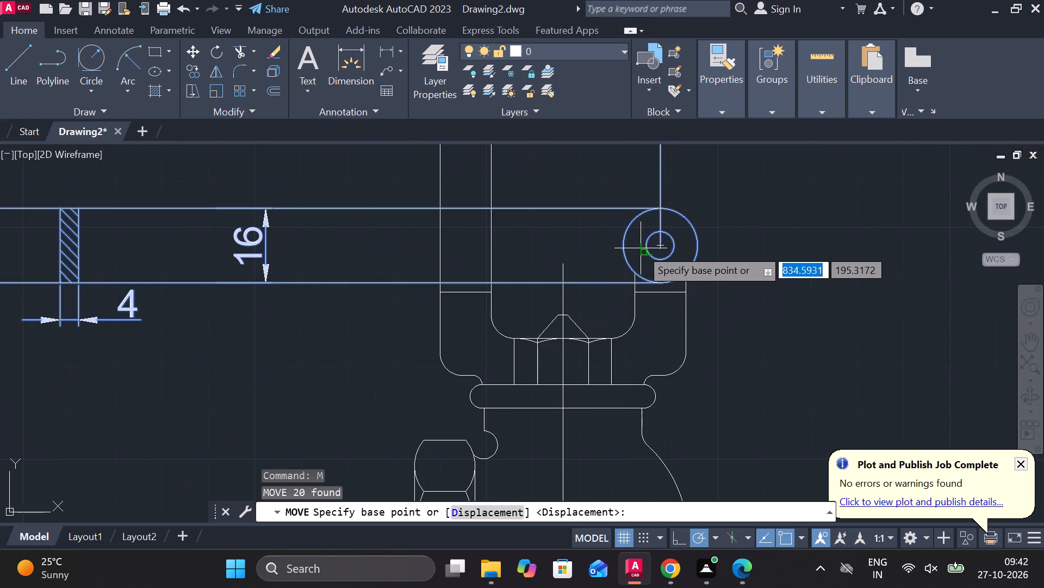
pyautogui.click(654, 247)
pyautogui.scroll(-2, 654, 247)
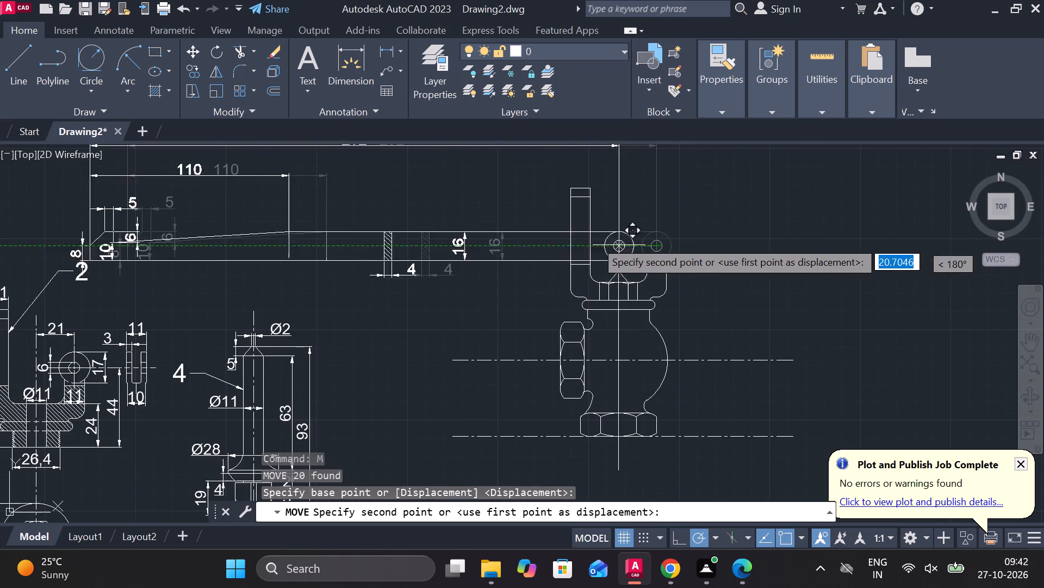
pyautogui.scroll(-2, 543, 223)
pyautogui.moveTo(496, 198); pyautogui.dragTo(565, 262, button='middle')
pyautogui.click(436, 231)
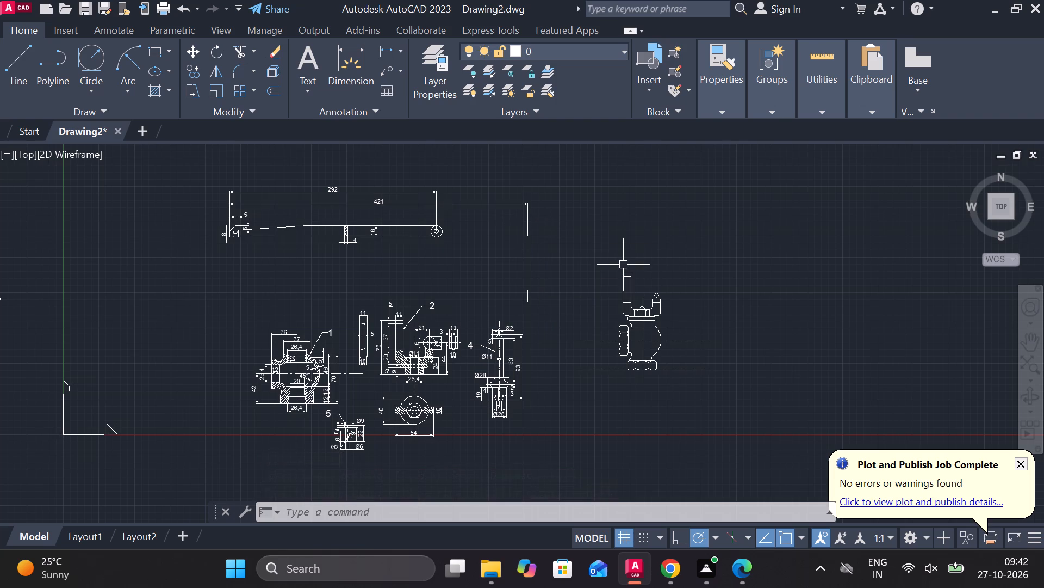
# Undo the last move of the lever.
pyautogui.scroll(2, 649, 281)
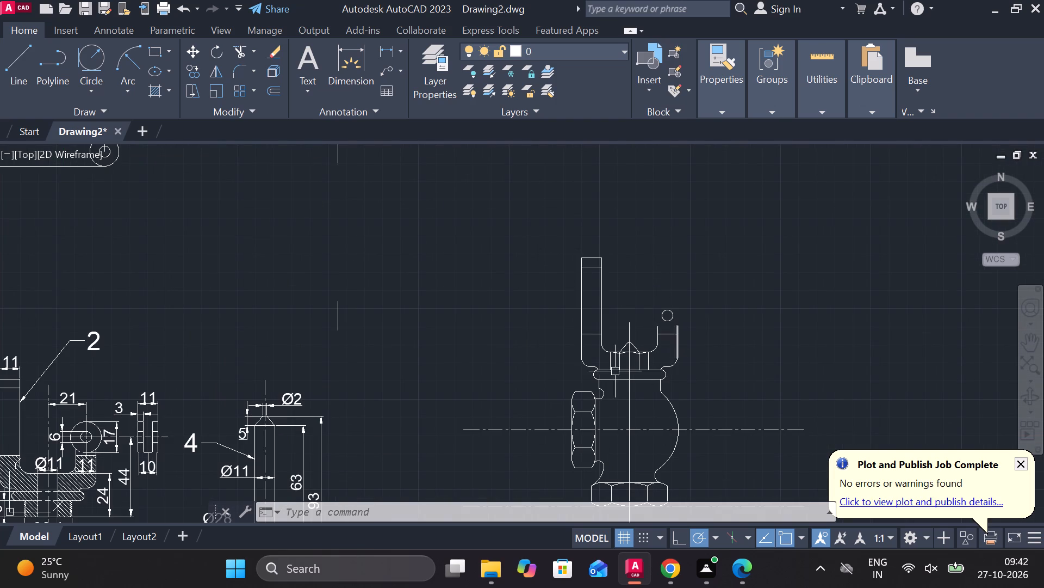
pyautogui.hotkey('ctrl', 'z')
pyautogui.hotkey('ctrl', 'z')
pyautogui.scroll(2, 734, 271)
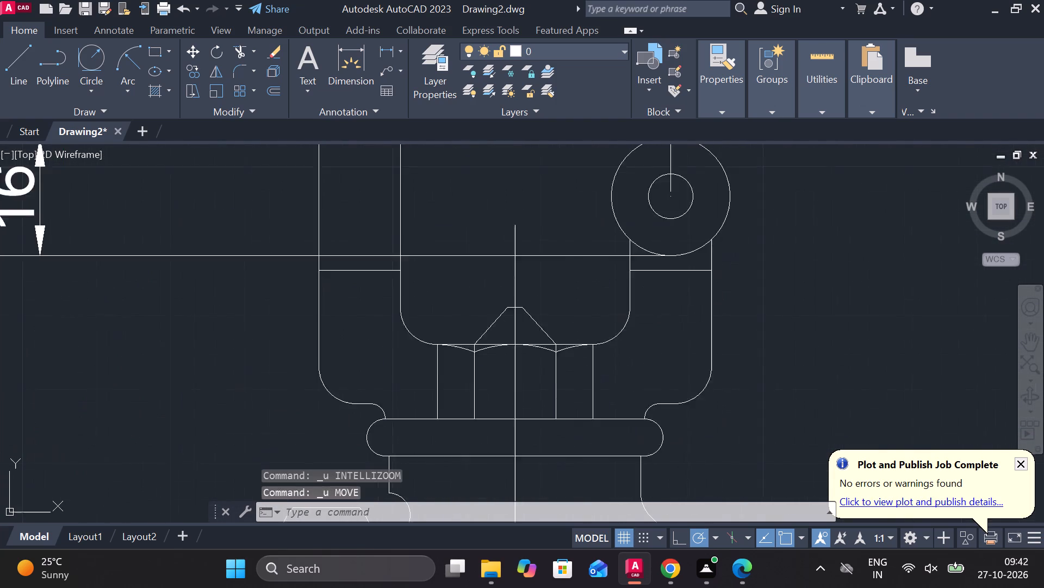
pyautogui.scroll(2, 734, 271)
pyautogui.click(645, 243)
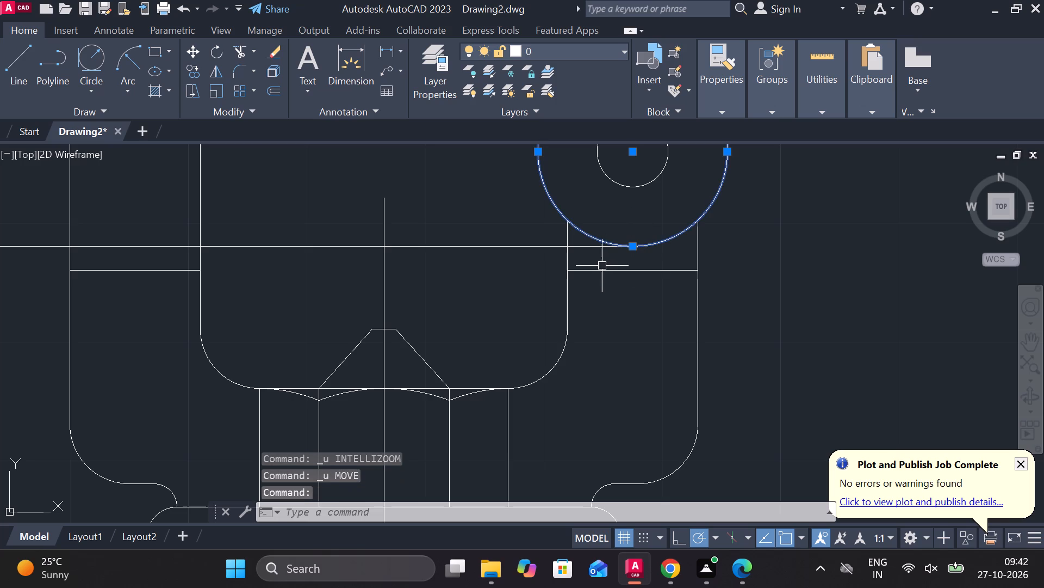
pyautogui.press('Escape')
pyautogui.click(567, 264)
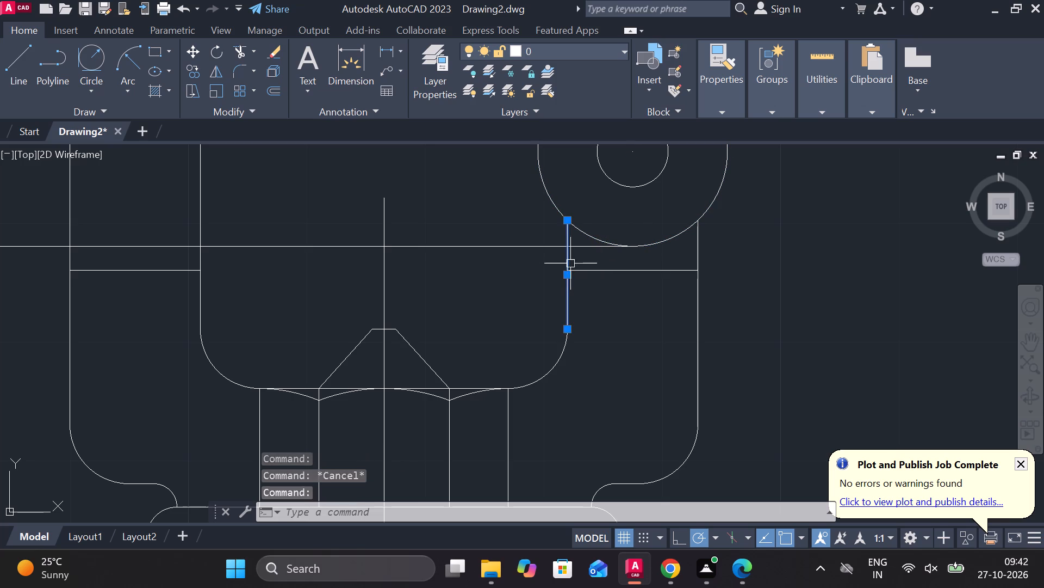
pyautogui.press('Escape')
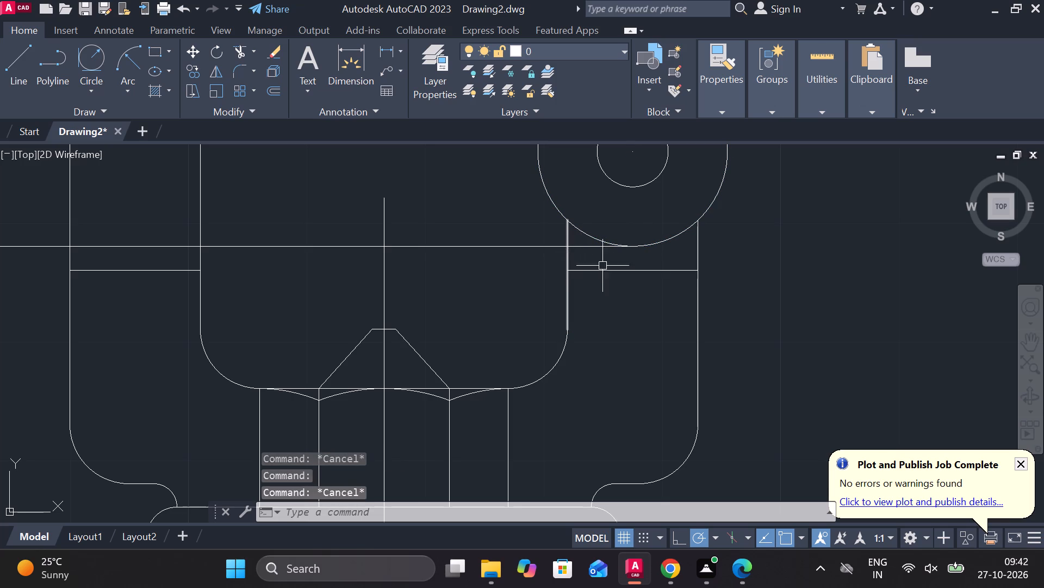
# Trim both vertical edges of the bracket's right arm above its horizontal top line, beneath the lever's eye.
pyautogui.write('TR')
pyautogui.press('space')
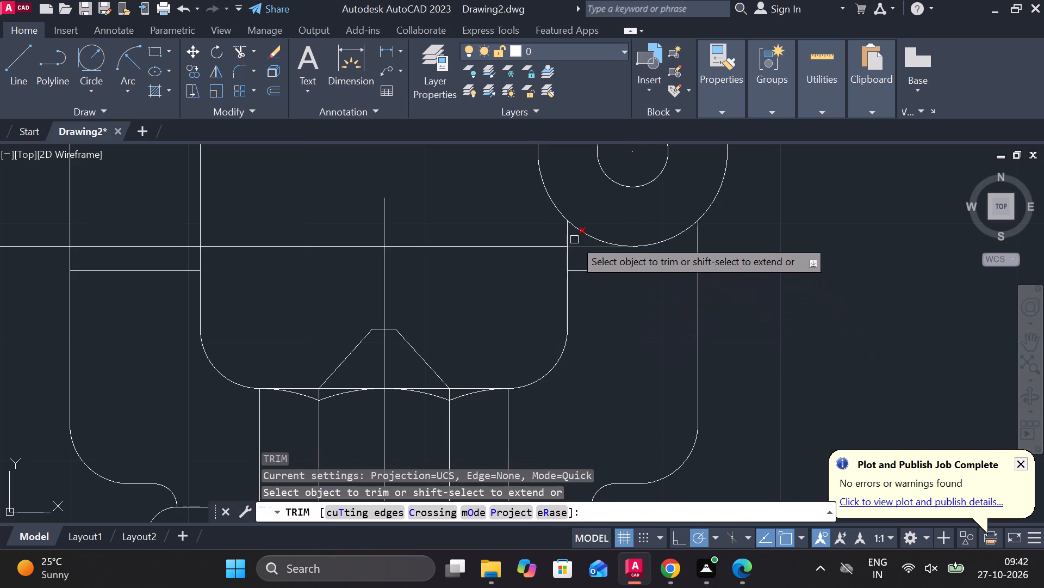
pyautogui.click(568, 236)
pyautogui.click(569, 255)
pyautogui.click(697, 251)
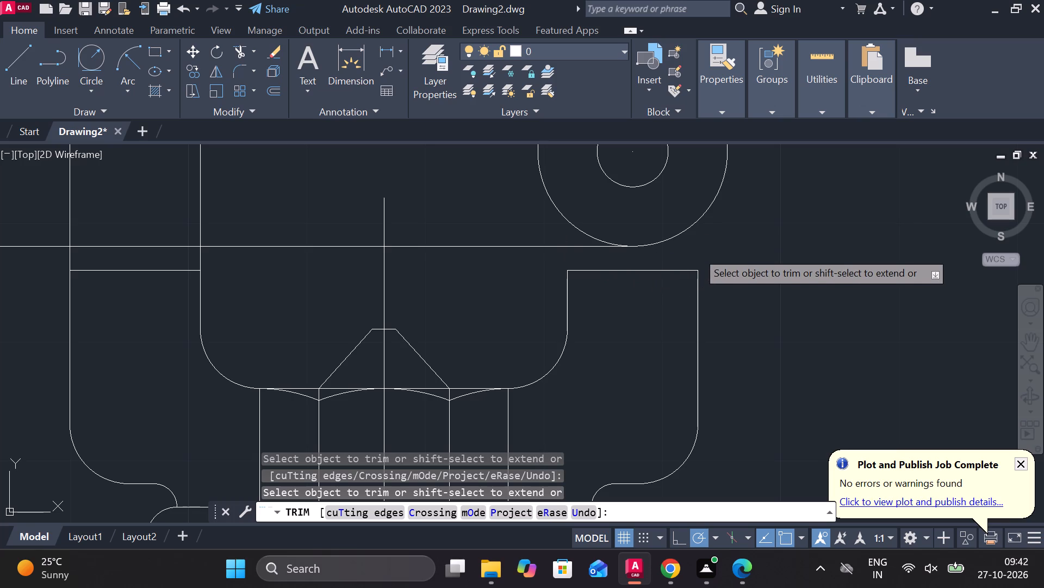
pyautogui.scroll(-2, 745, 258)
pyautogui.press('Escape')
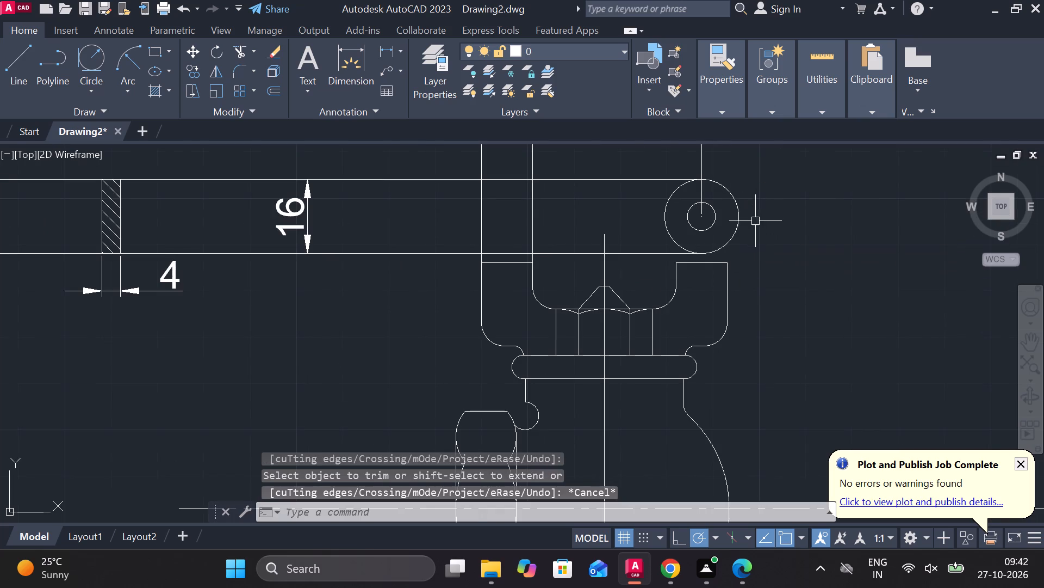
# Move the lever with its dimensions from its eye centre off the valve assembly to the empty area above the dimensioned part views.
pyautogui.click(747, 226)
pyautogui.click(737, 229)
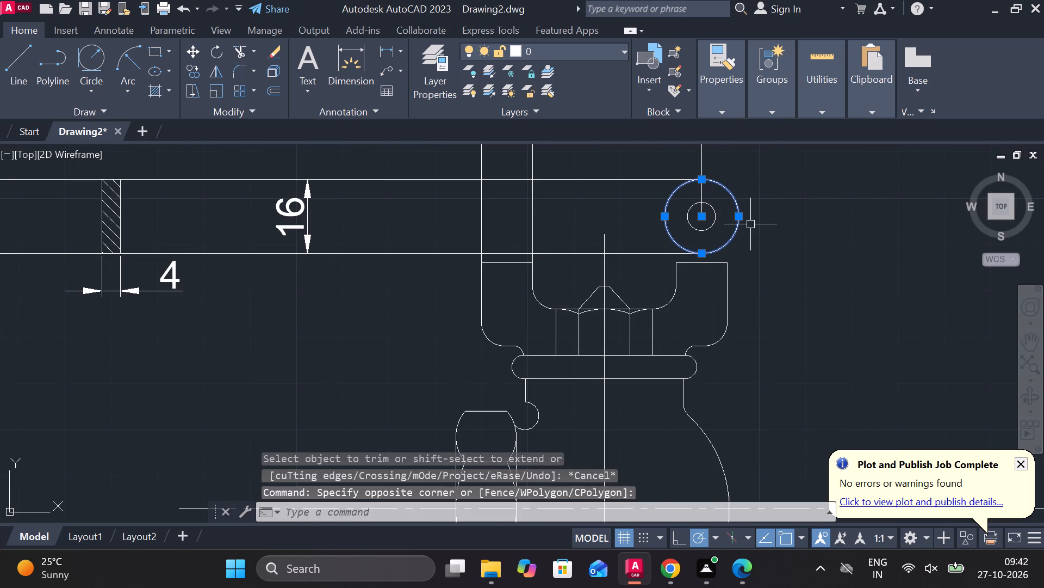
pyautogui.scroll(-1, 755, 223)
pyautogui.click(695, 197)
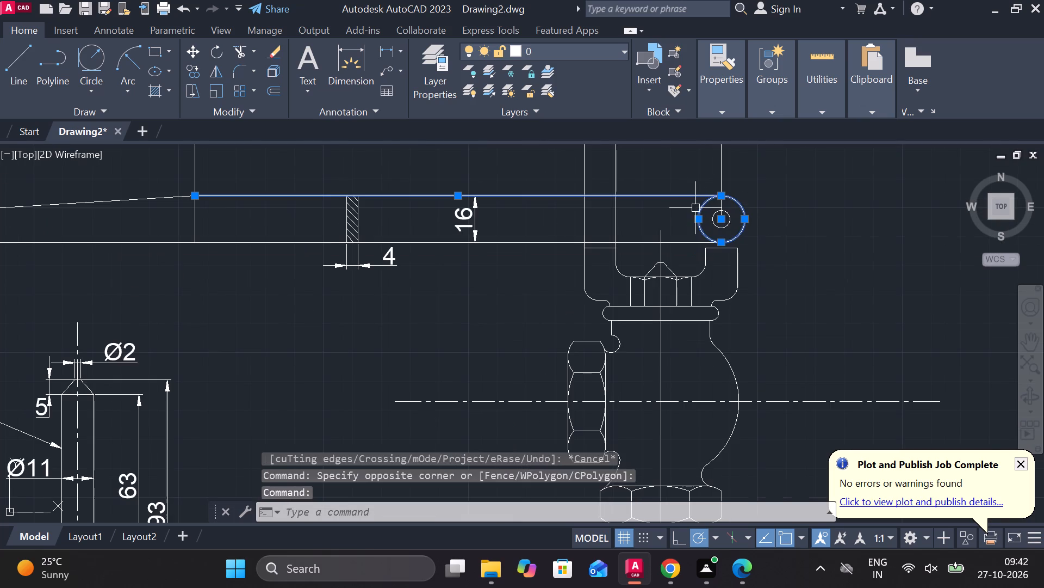
pyautogui.click(687, 241)
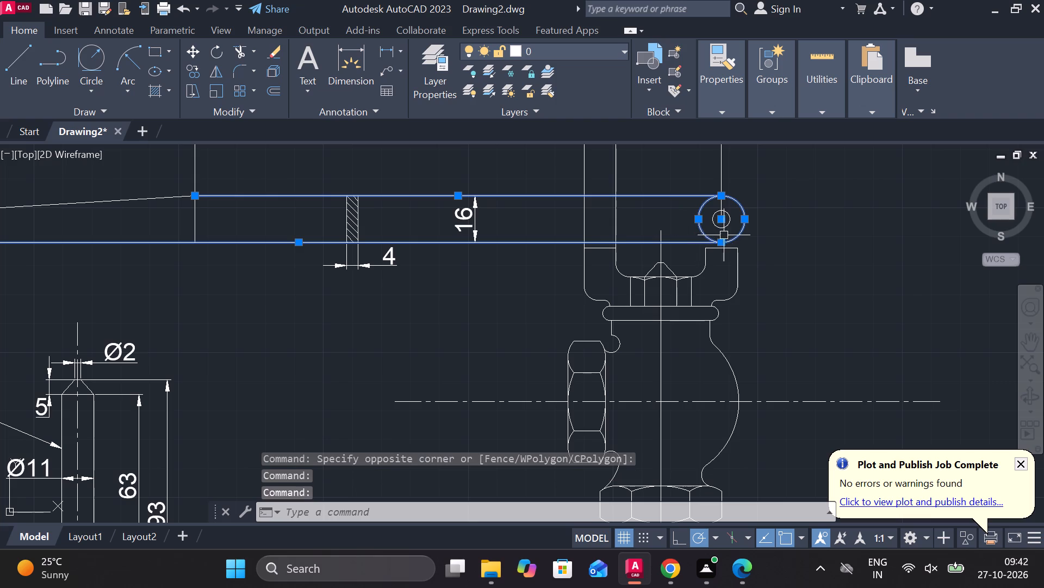
pyautogui.scroll(2, 725, 209)
pyautogui.click(734, 222)
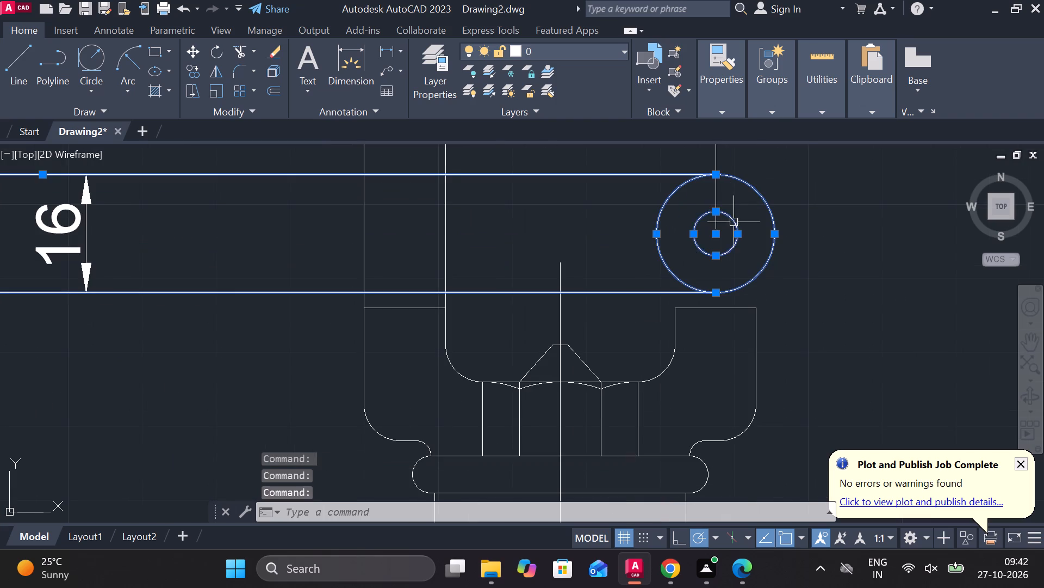
pyautogui.scroll(-3, 734, 232)
pyautogui.click(540, 277)
pyautogui.click(381, 167)
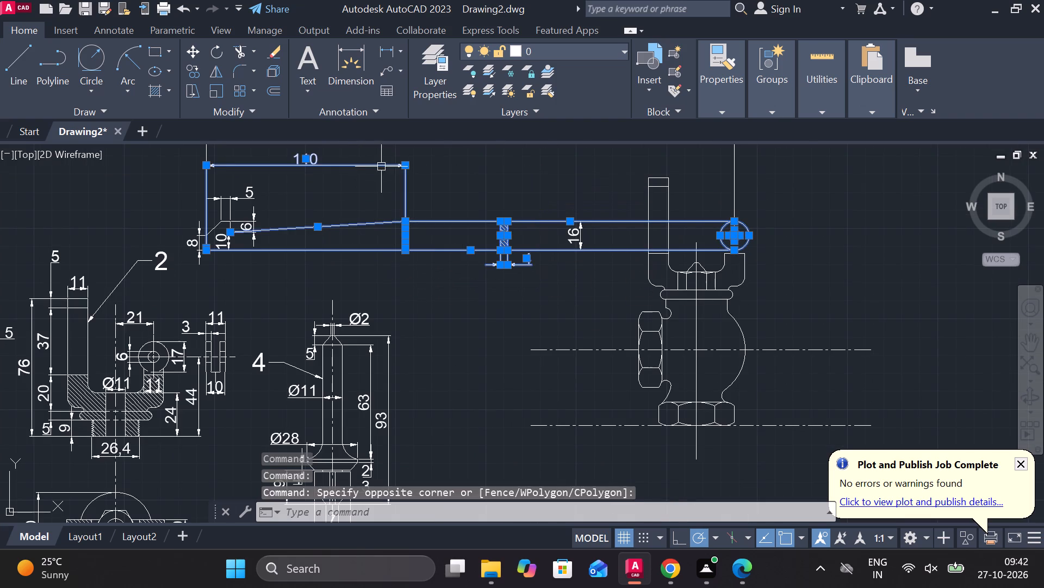
pyautogui.moveTo(267, 274); pyautogui.dragTo(264, 269)
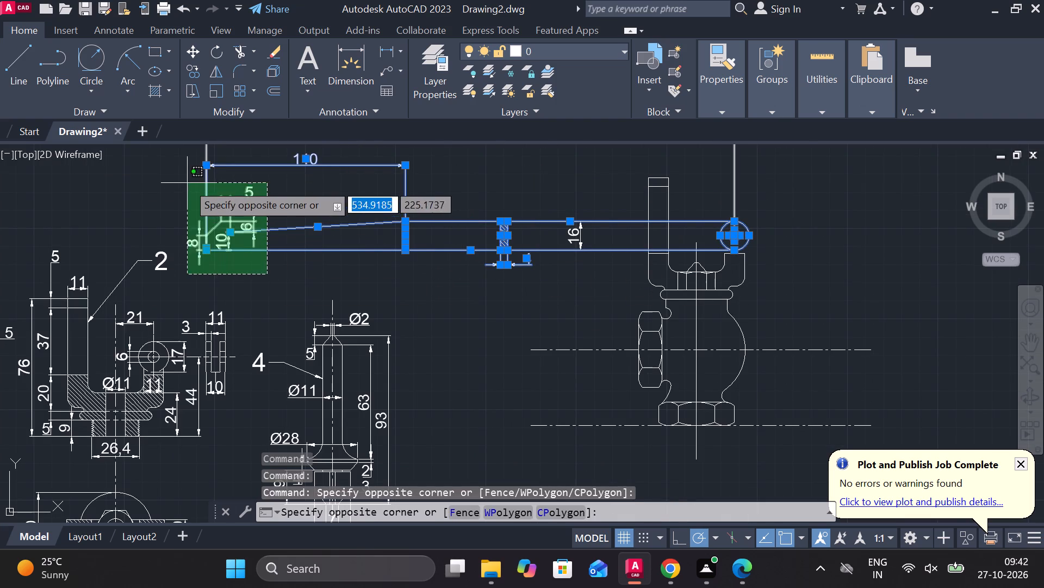
pyautogui.click(187, 183)
pyautogui.click(576, 237)
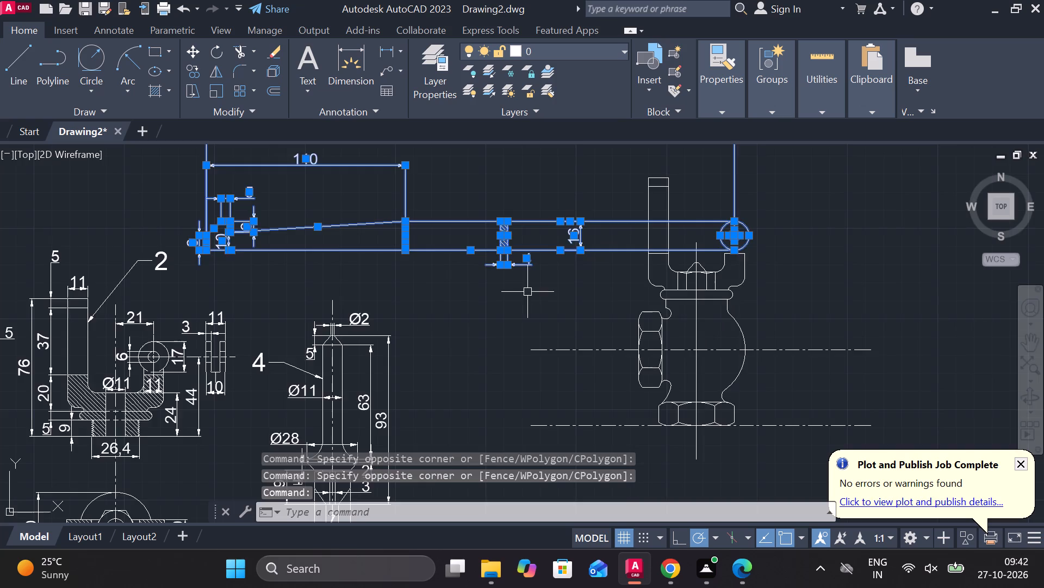
pyautogui.scroll(-1, 527, 292)
pyautogui.moveTo(527, 292); pyautogui.dragTo(545, 346, button='middle')
pyautogui.scroll(2, 743, 317)
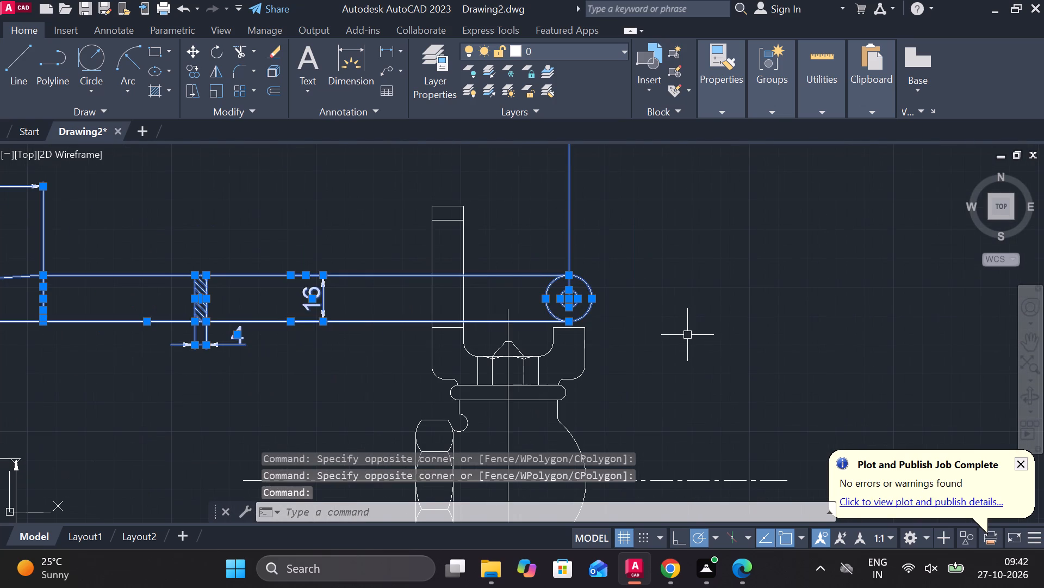
pyautogui.press('m')
pyautogui.press('Return')
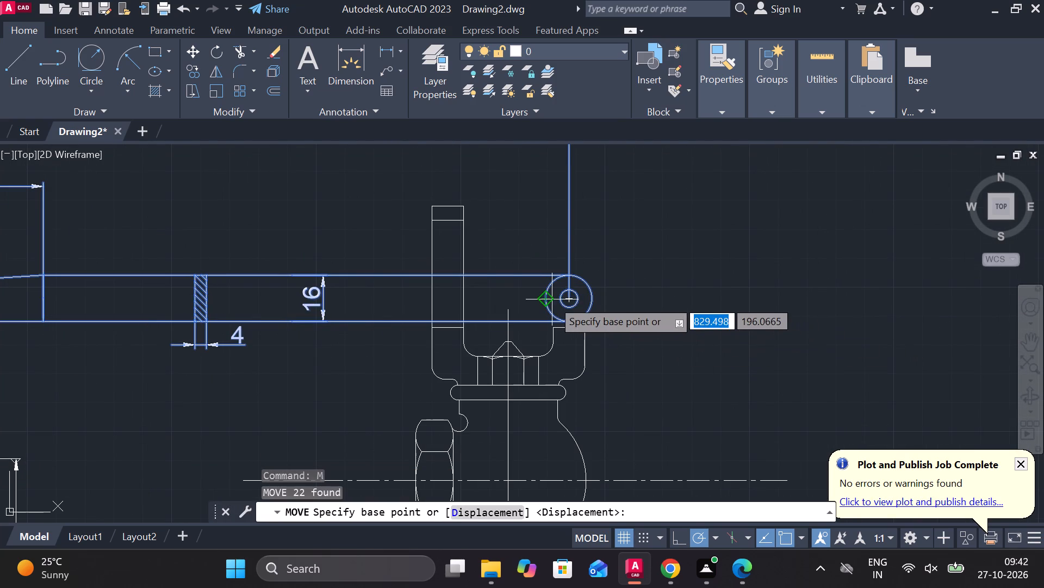
pyautogui.click(569, 299)
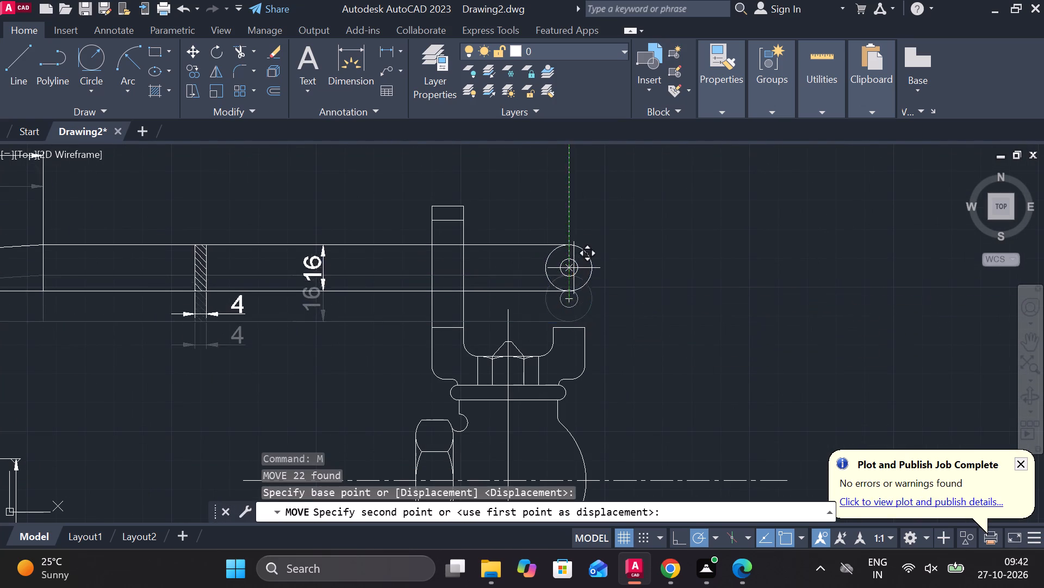
pyautogui.scroll(-1, 574, 260)
pyautogui.moveTo(486, 217); pyautogui.dragTo(712, 264, button='middle')
pyautogui.scroll(-1, 531, 244)
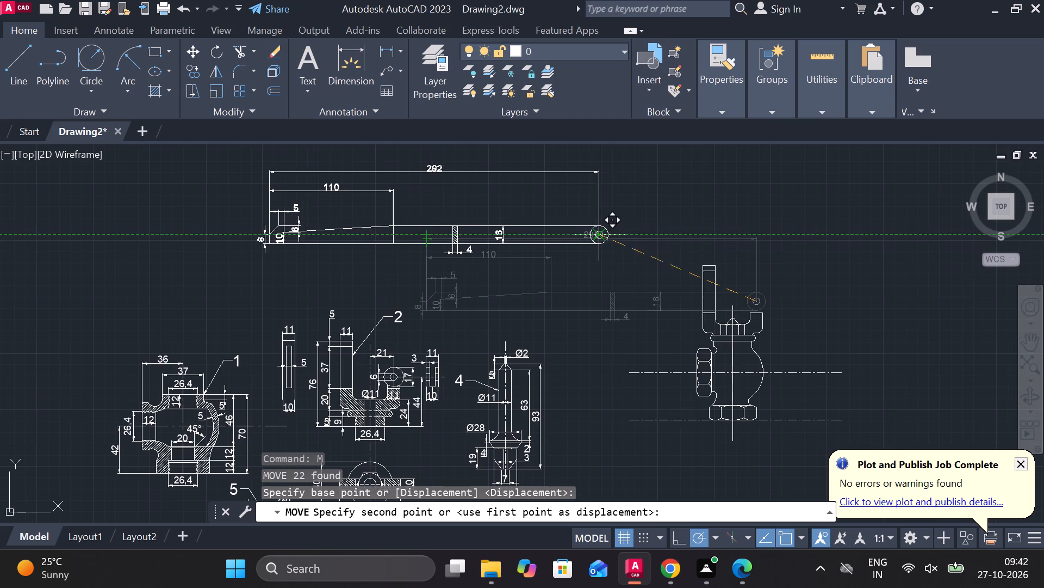
pyautogui.click(575, 248)
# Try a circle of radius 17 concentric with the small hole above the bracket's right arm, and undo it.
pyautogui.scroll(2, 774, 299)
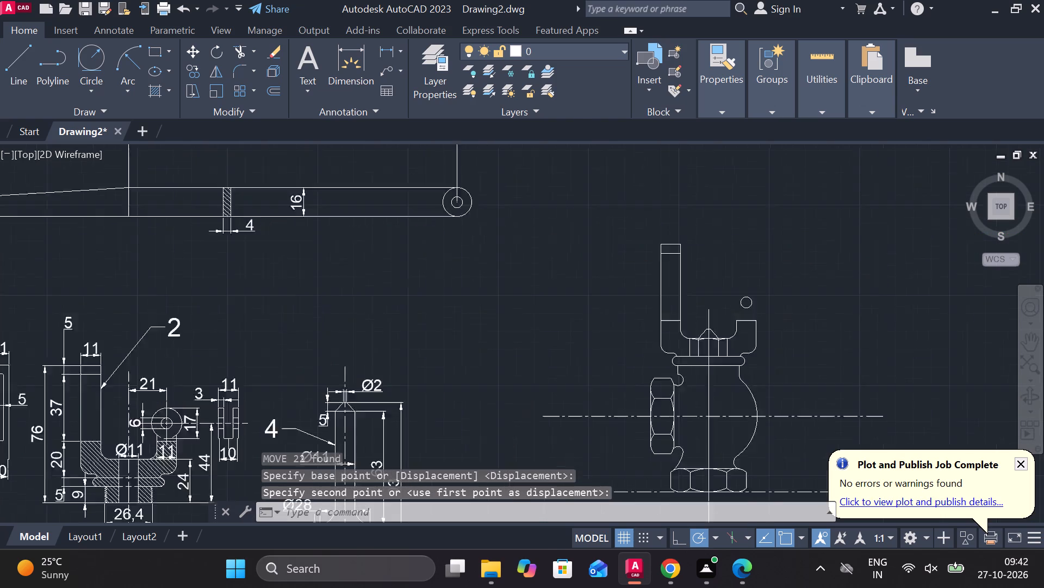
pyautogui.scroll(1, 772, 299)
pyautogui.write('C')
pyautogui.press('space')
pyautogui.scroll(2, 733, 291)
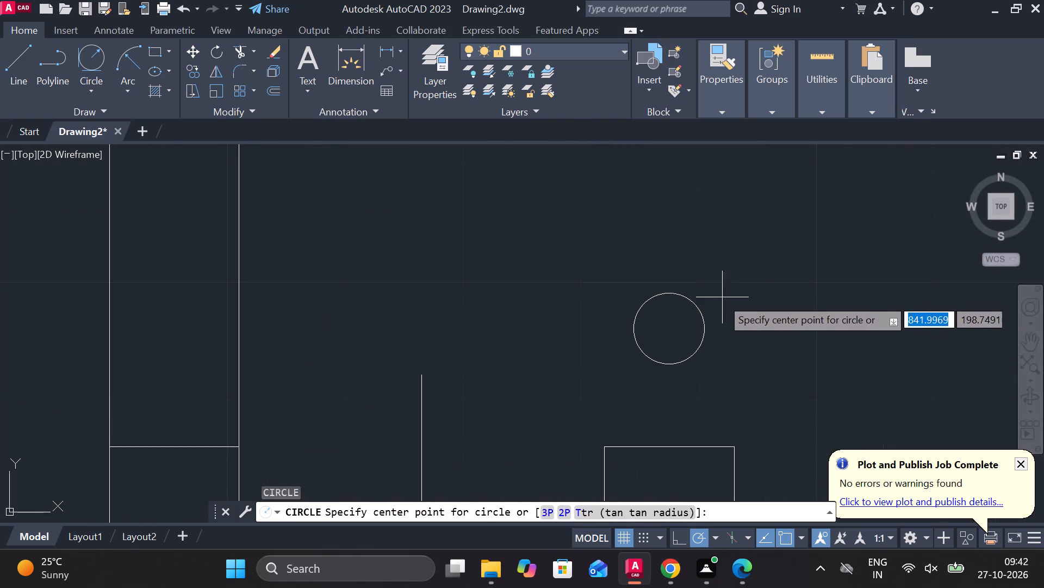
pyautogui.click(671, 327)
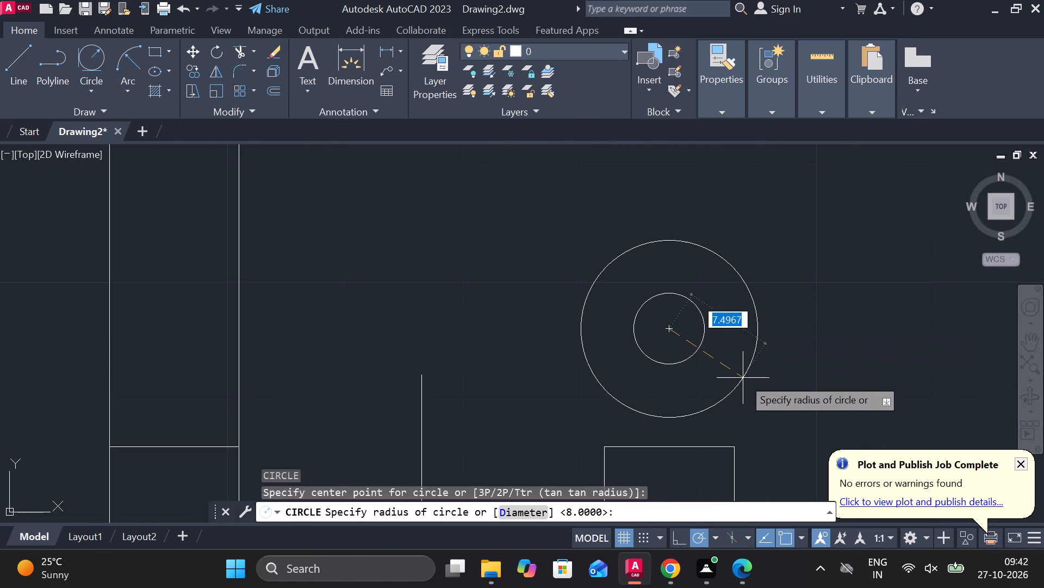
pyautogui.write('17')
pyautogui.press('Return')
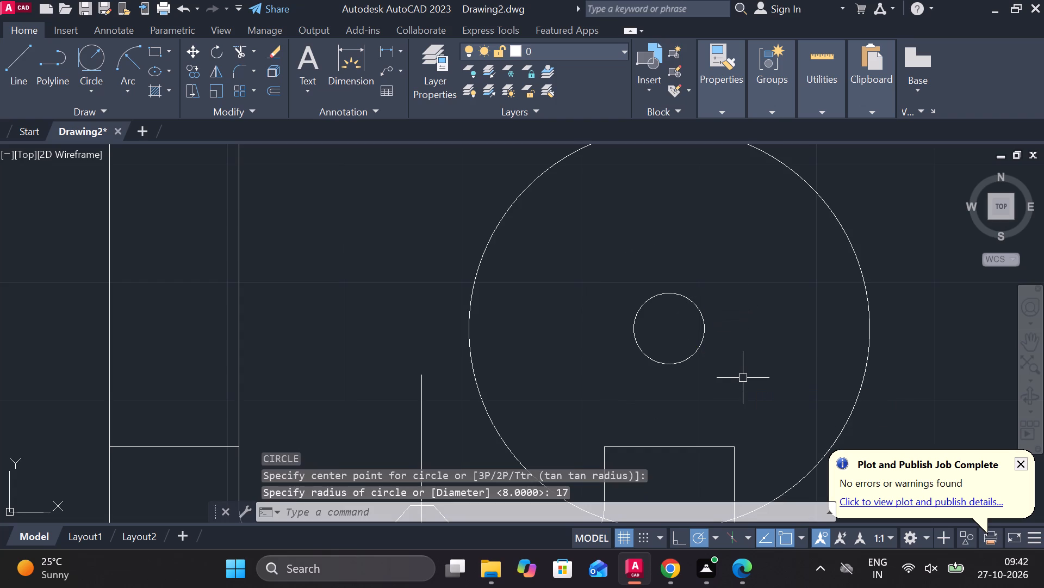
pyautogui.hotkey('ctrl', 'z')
# Draw a circle of diameter 17 concentric with the small hole above the bracket's right arm.
pyautogui.write('C')
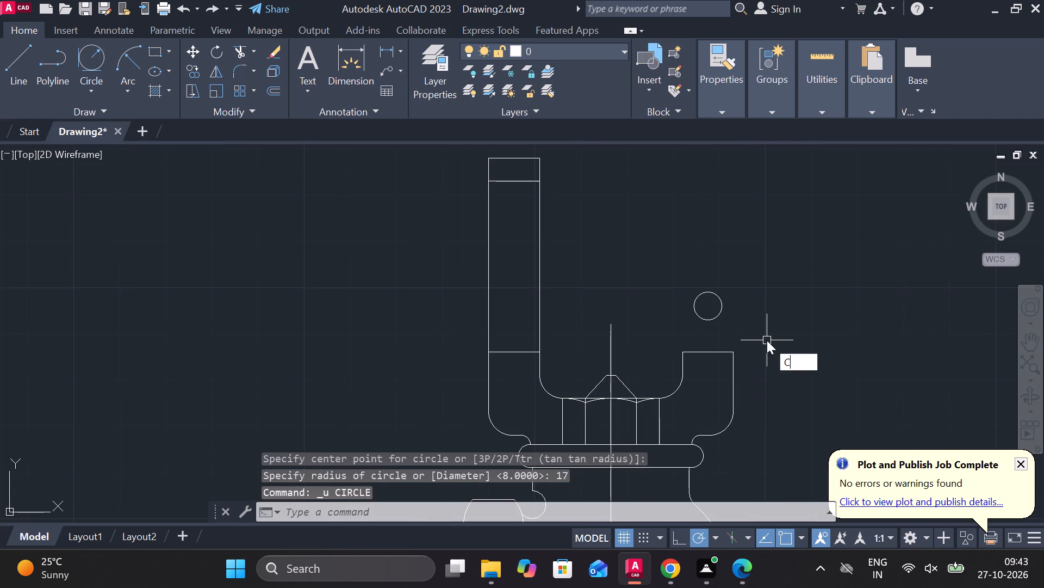
pyautogui.press('space')
pyautogui.click(706, 304)
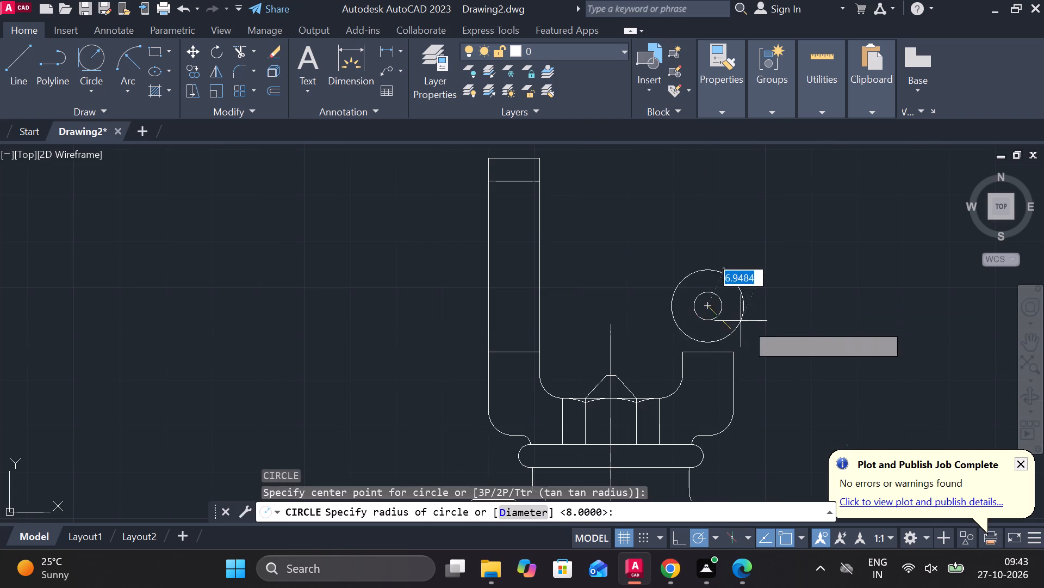
pyautogui.write('D 1')
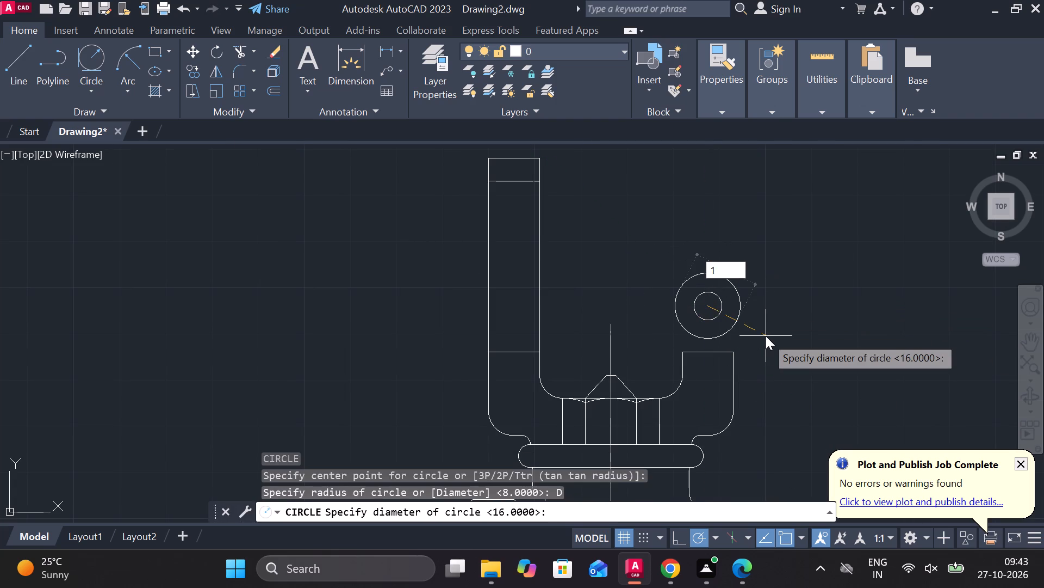
pyautogui.press('7')
pyautogui.press('Return')
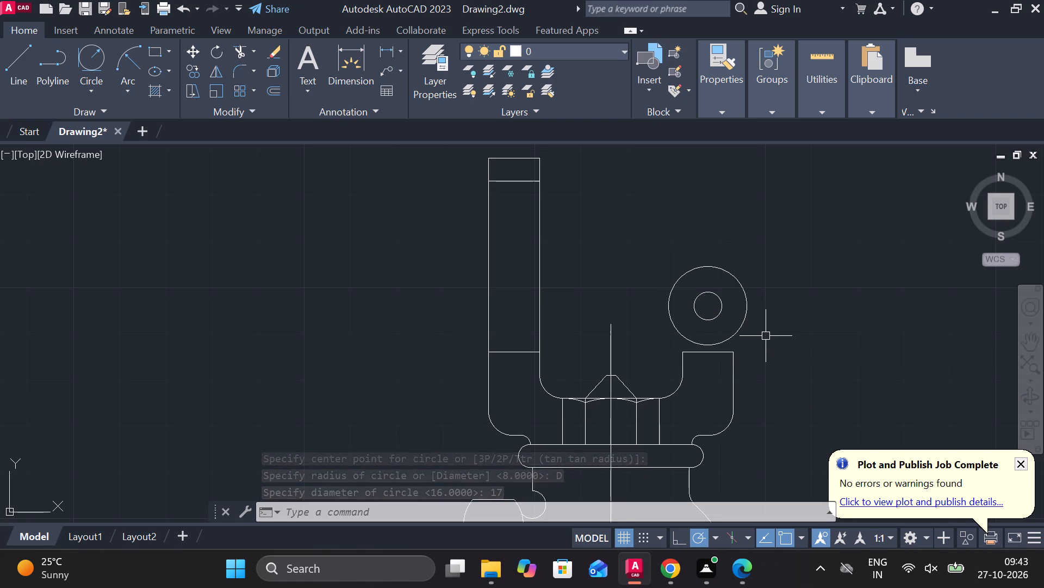
# Erase the outer circle of the eye at the end of the separated lever.
pyautogui.scroll(-2, 779, 332)
pyautogui.scroll(1, 440, 250)
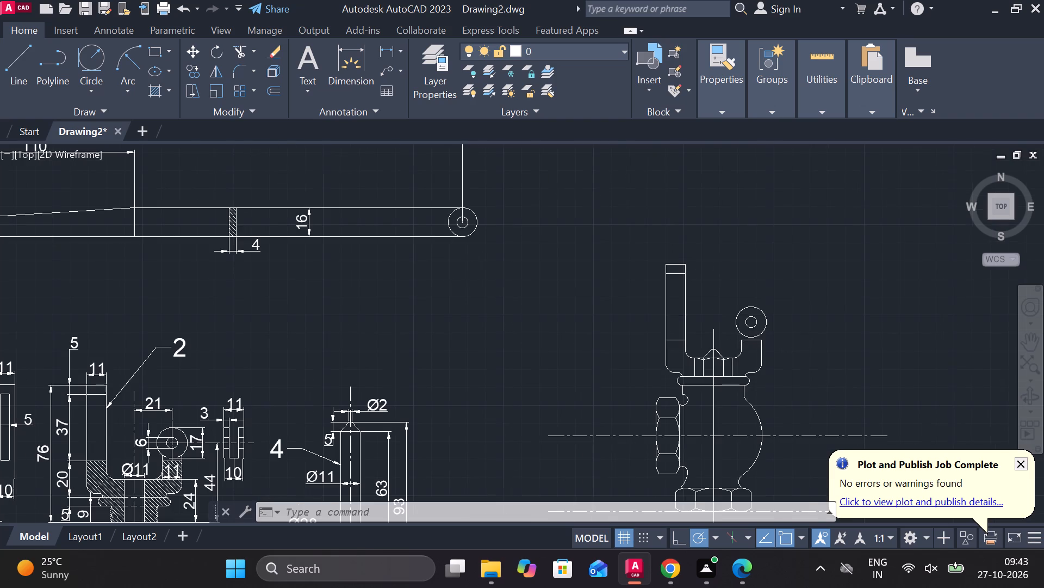
pyautogui.moveTo(459, 255); pyautogui.dragTo(487, 347, button='middle')
pyautogui.scroll(3, 520, 274)
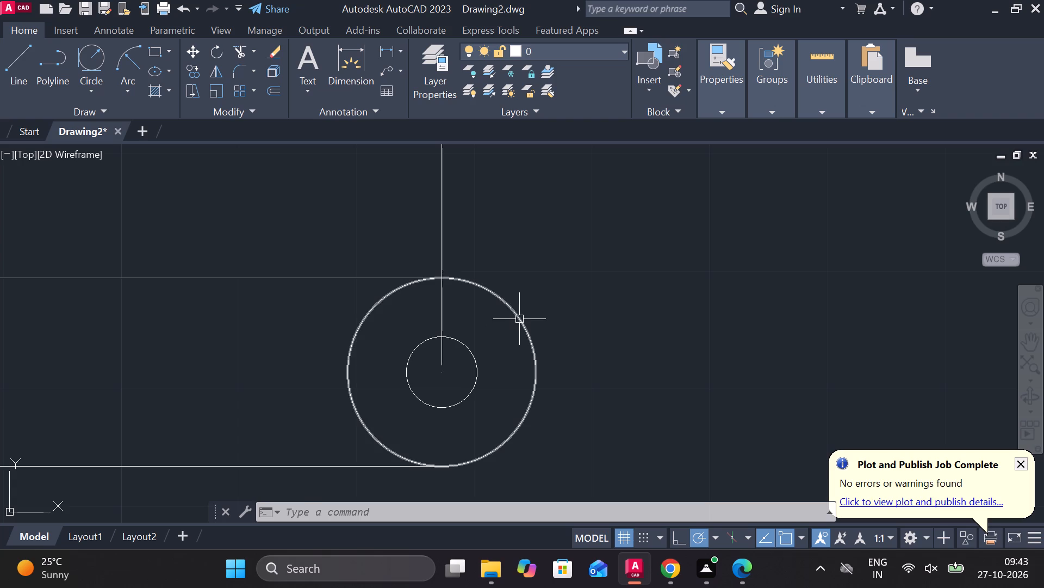
pyautogui.click(519, 319)
pyautogui.write('E')
pyautogui.press('space')
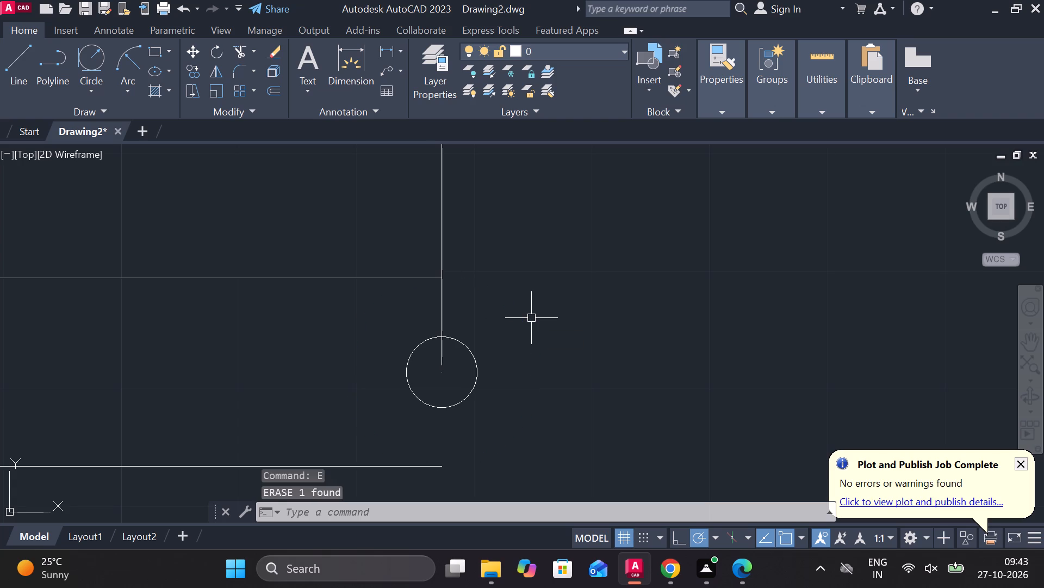
# Draw a circle of diameter 17 concentric with the hole in the separated lever's eye.
pyautogui.write('C')
pyautogui.press('space')
pyautogui.click(443, 370)
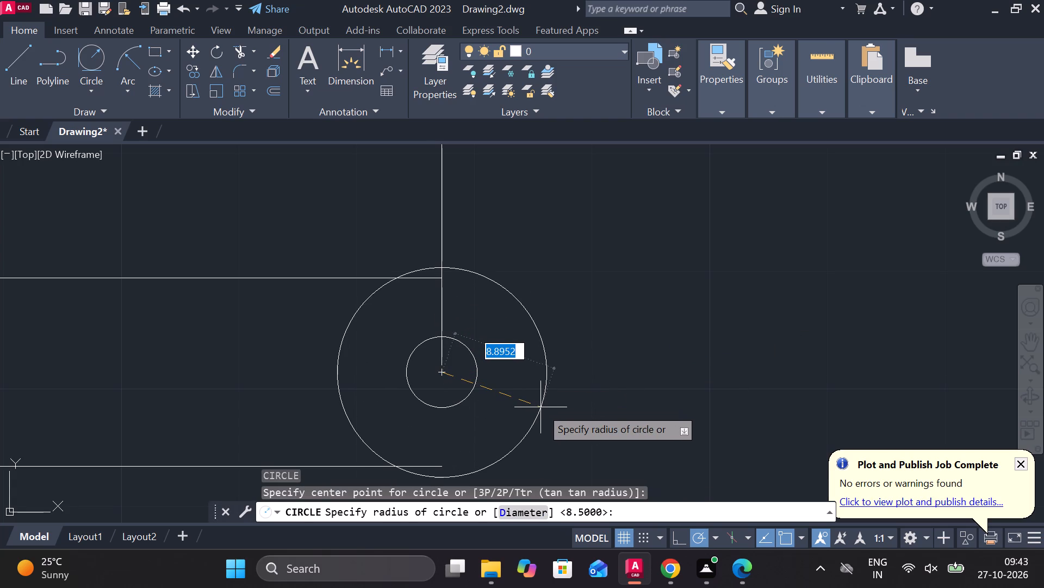
pyautogui.write('D')
pyautogui.press('space')
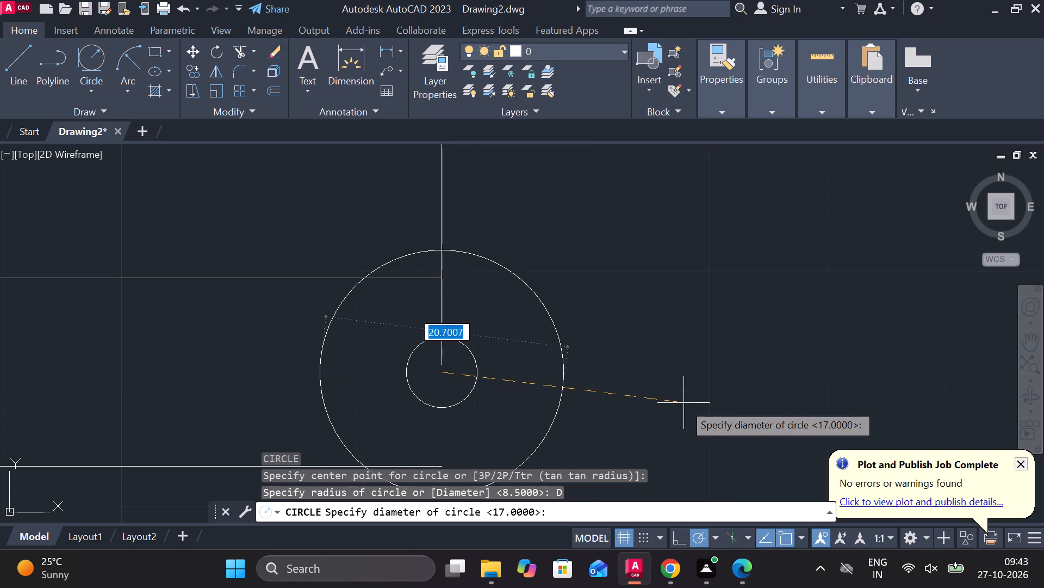
pyautogui.write('17')
pyautogui.press('Return')
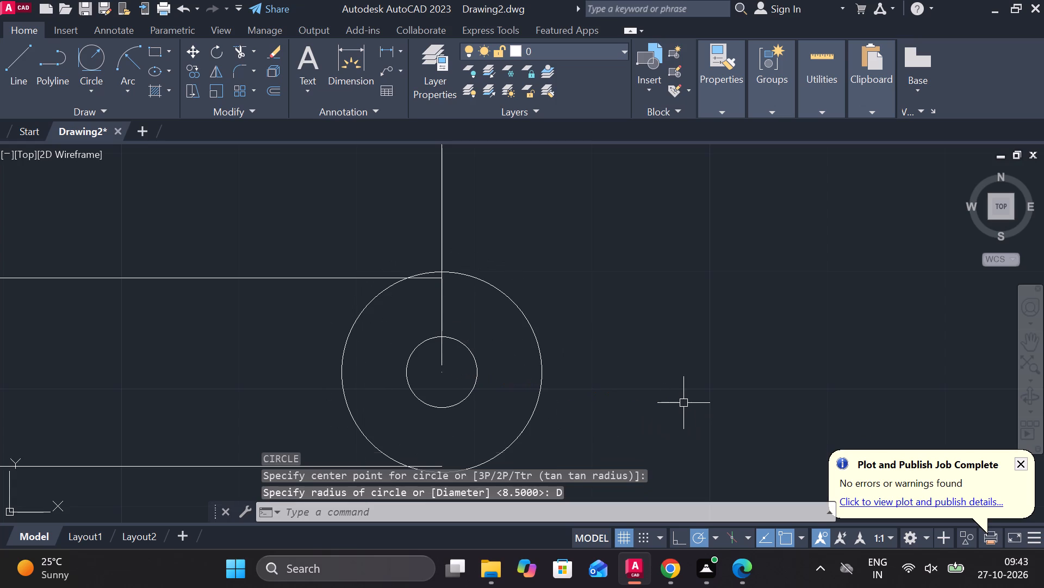
# Trim the ends of the lever's upper and lower horizontal edges that lie inside the eye's outer circle.
pyautogui.write('TR')
pyautogui.press('space')
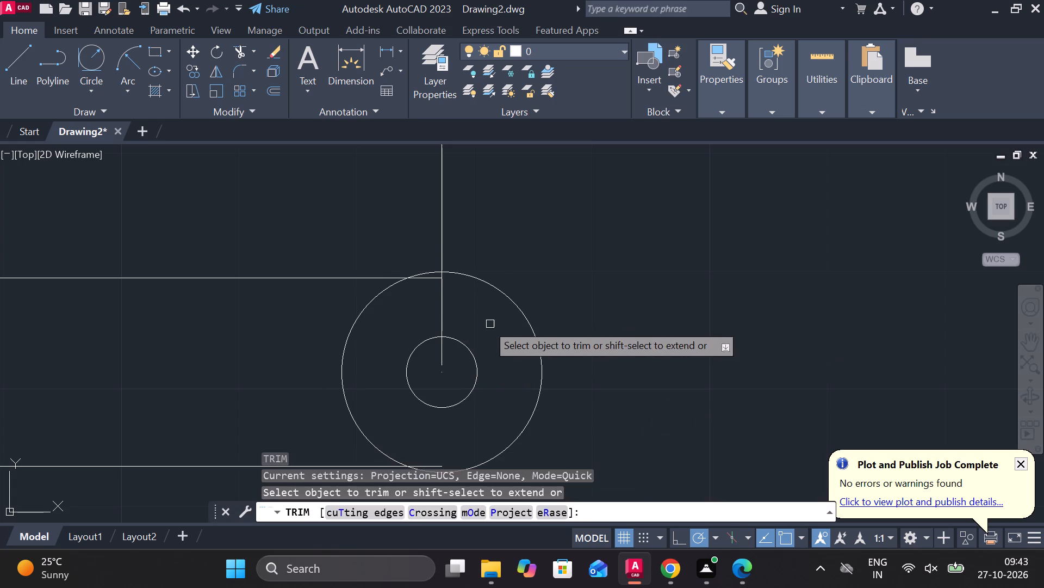
pyautogui.click(424, 281)
pyautogui.moveTo(541, 294); pyautogui.dragTo(616, 185, button='middle')
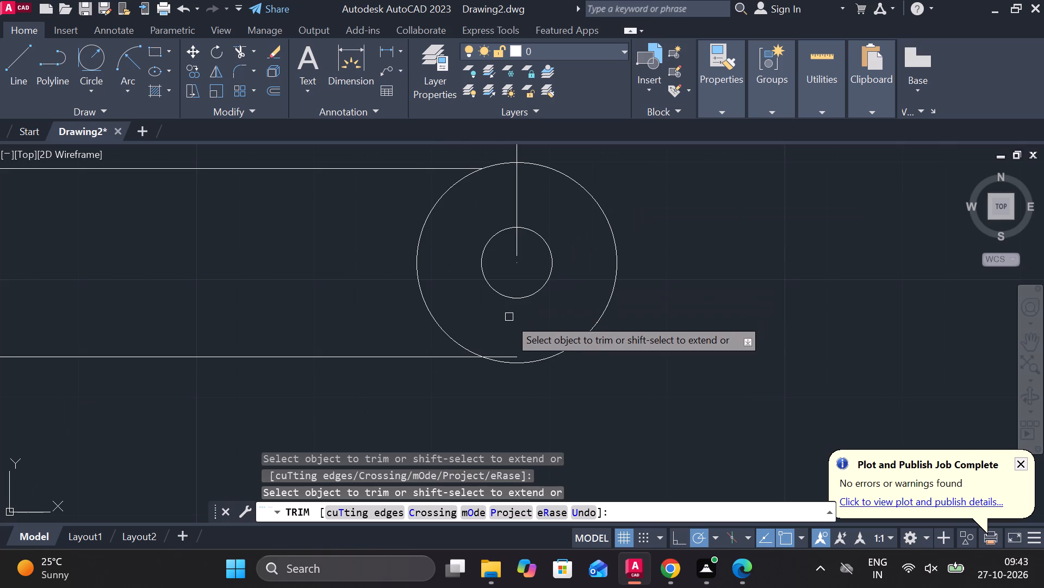
pyautogui.click(512, 354)
pyautogui.scroll(-3, 573, 335)
pyautogui.scroll(-2, 637, 326)
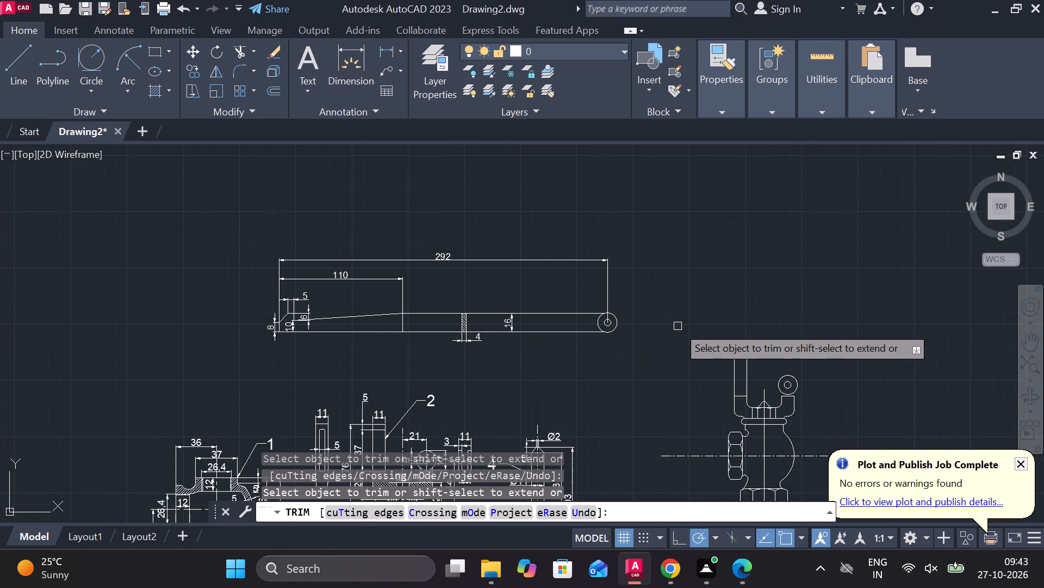
pyautogui.moveTo(659, 324); pyautogui.dragTo(654, 320, button='middle')
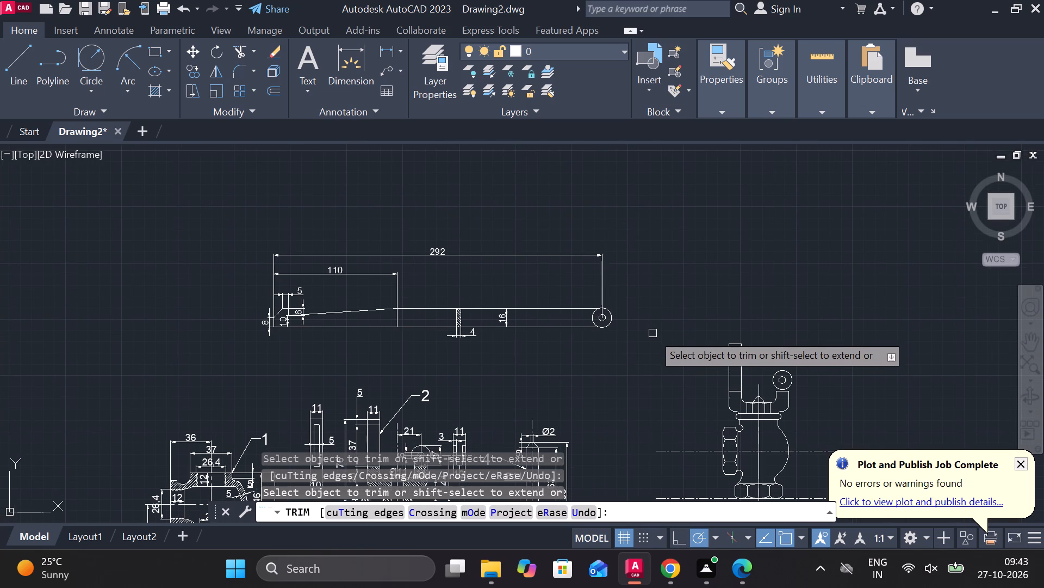
pyautogui.press('Escape')
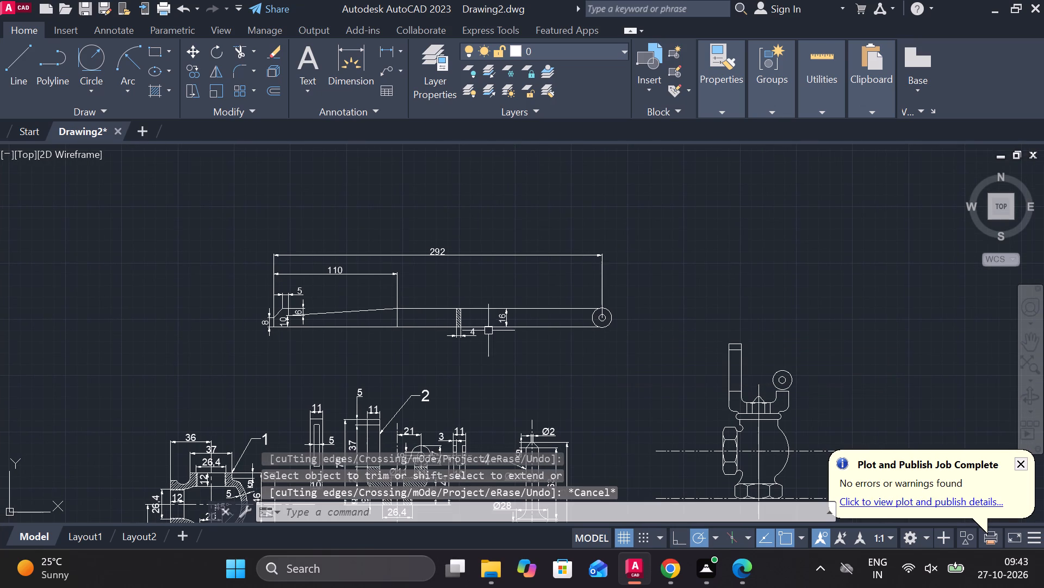
# Move the lever with its dimensions from its eye centre onto the centre of the circles above the bracket's right arm.
pyautogui.moveTo(220, 229); pyautogui.dragTo(242, 261)
pyautogui.click(642, 358)
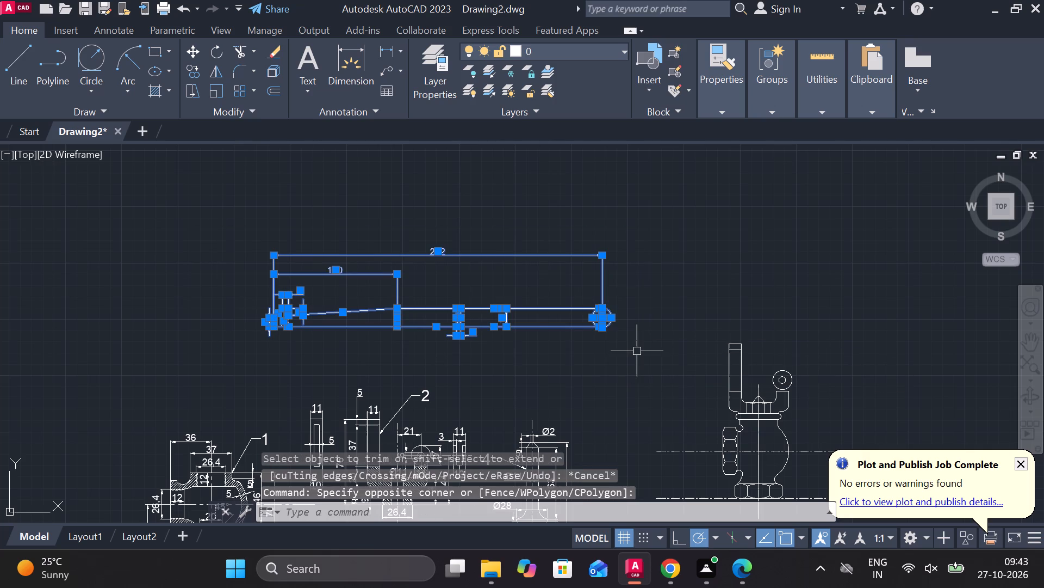
pyautogui.press('m')
pyautogui.press('Return')
pyautogui.scroll(3, 622, 336)
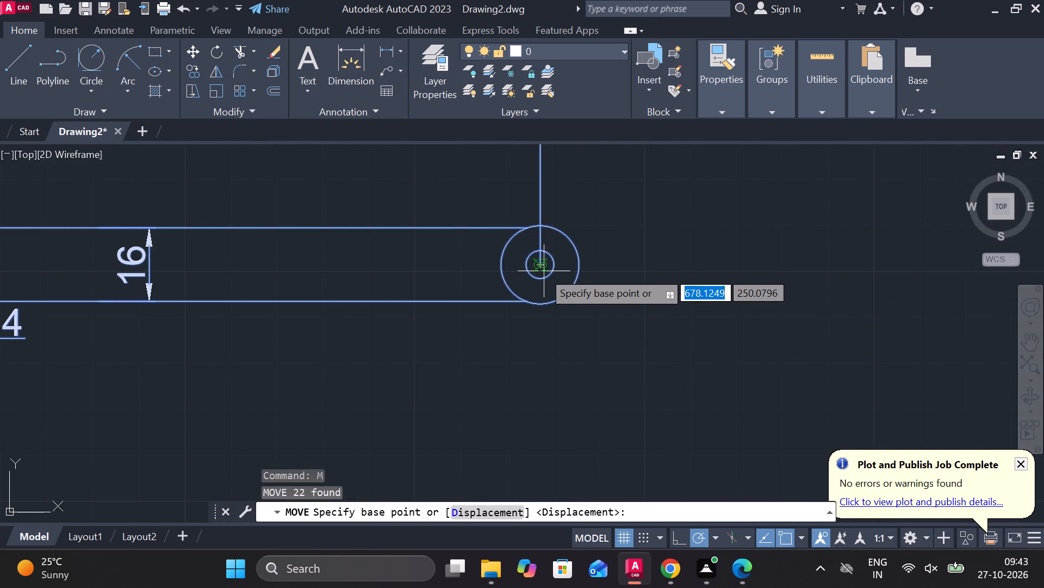
pyautogui.click(537, 265)
pyautogui.scroll(-2, 537, 265)
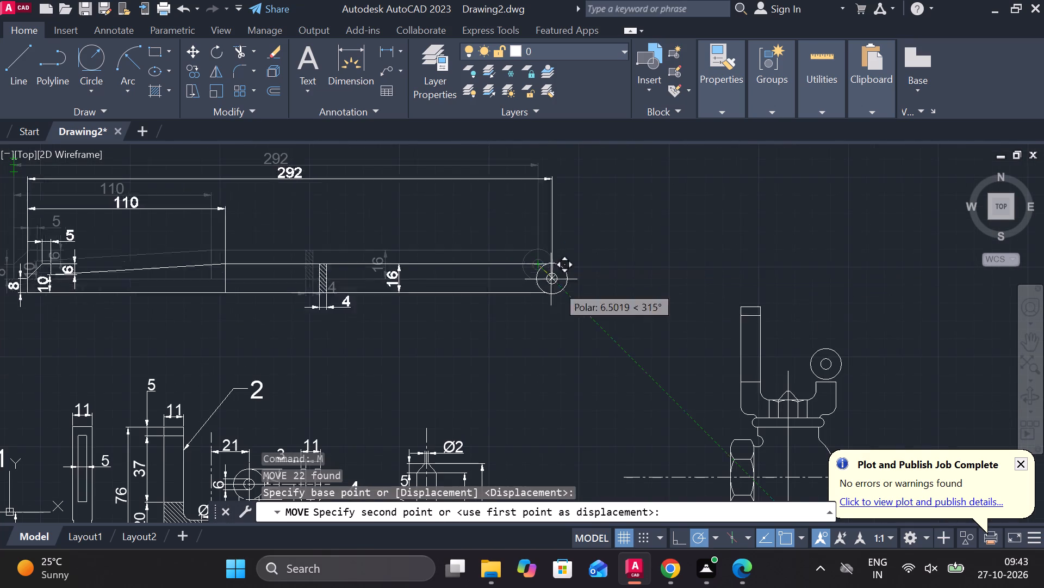
pyautogui.moveTo(821, 368); pyautogui.dragTo(708, 308, button='middle')
pyautogui.scroll(3, 750, 317)
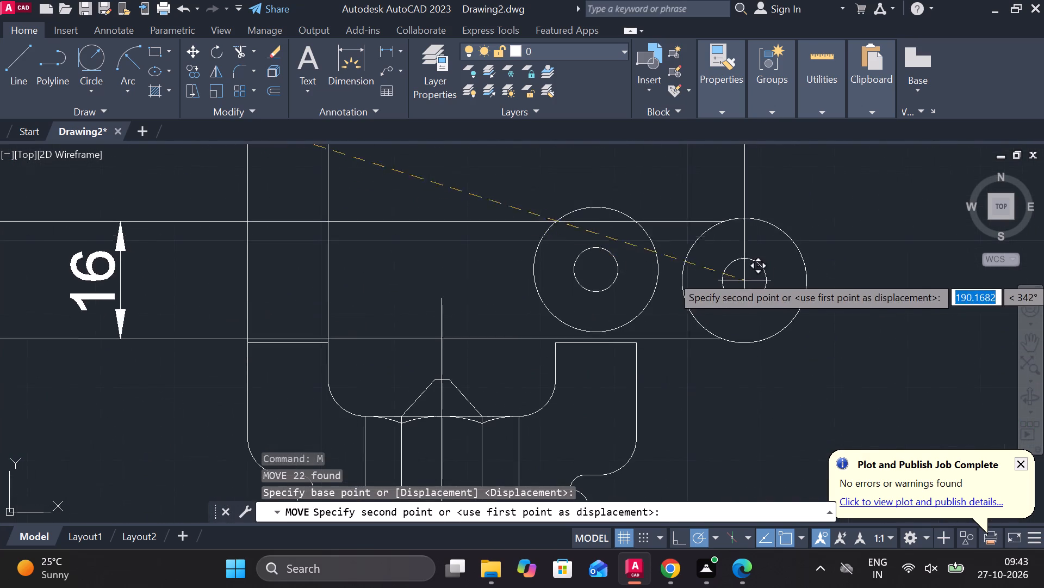
pyautogui.click(598, 271)
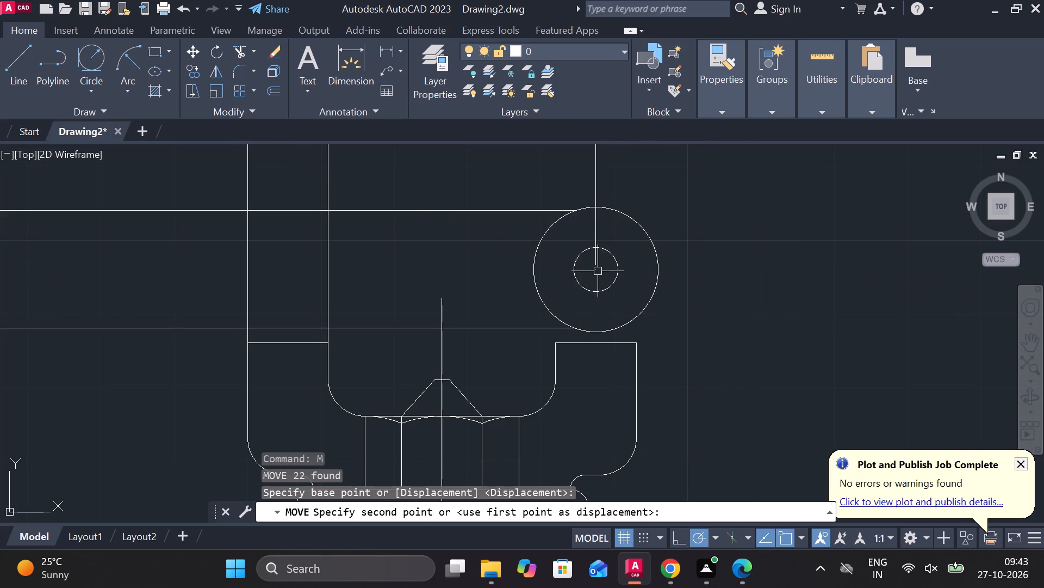
# Extend the right bracket arm's outer vertical edge up to the eye circle and its inner edge to the lever's lower edge.
pyautogui.scroll(-2, 678, 273)
pyautogui.scroll(2, 696, 302)
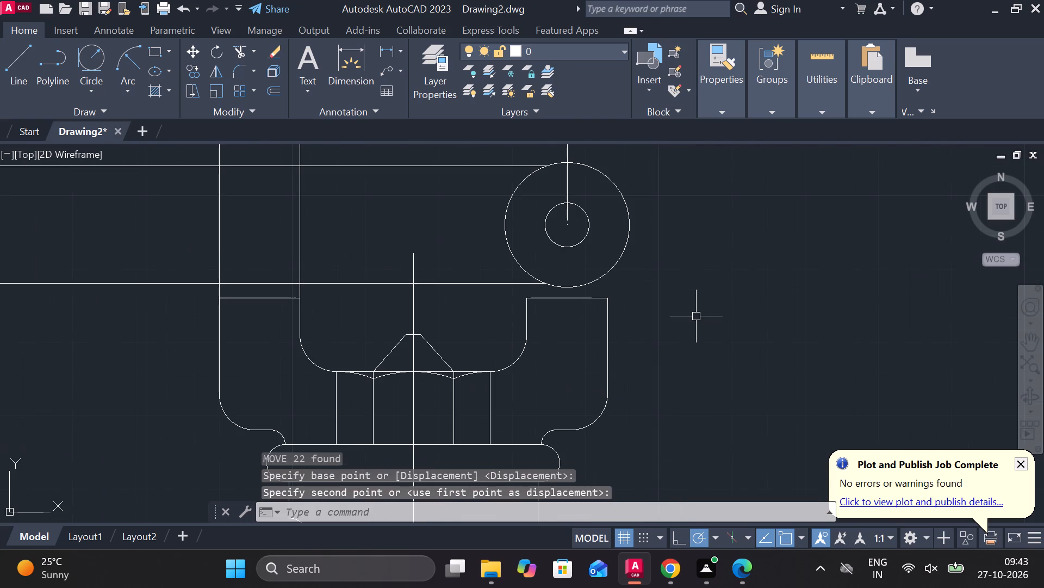
pyautogui.write('EX')
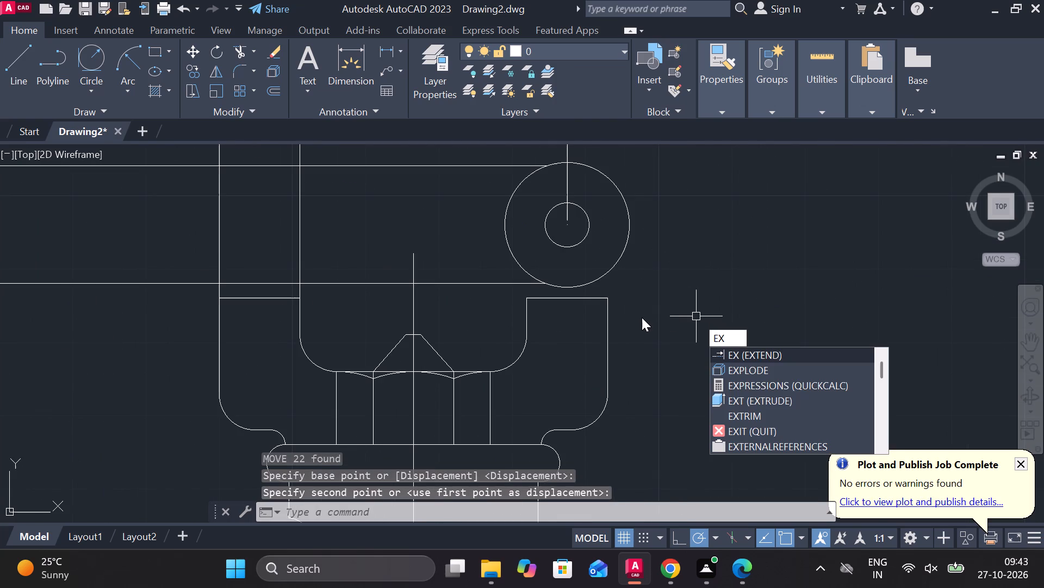
pyautogui.press('Escape')
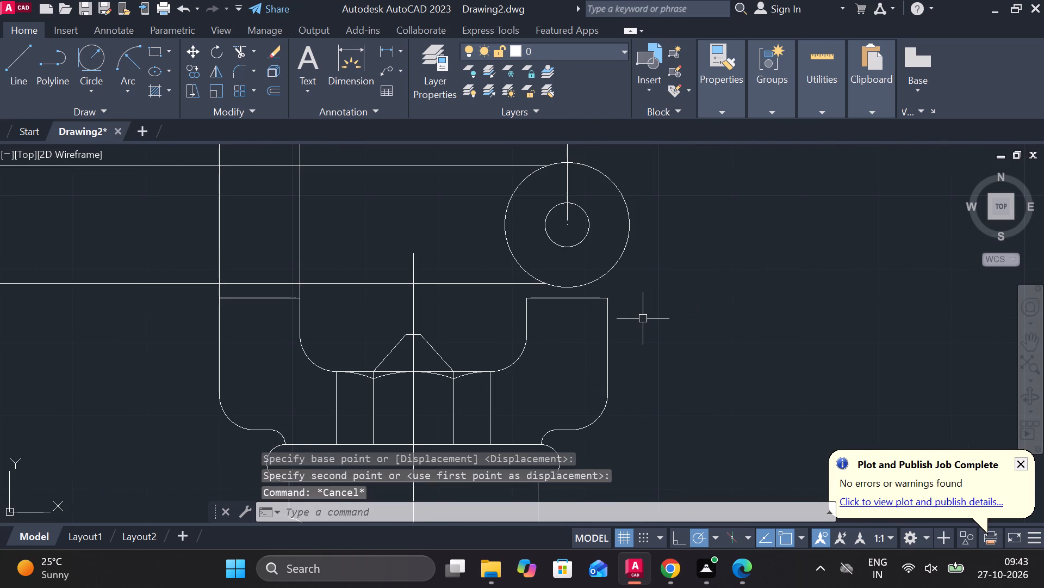
pyautogui.write('EX')
pyautogui.press('space')
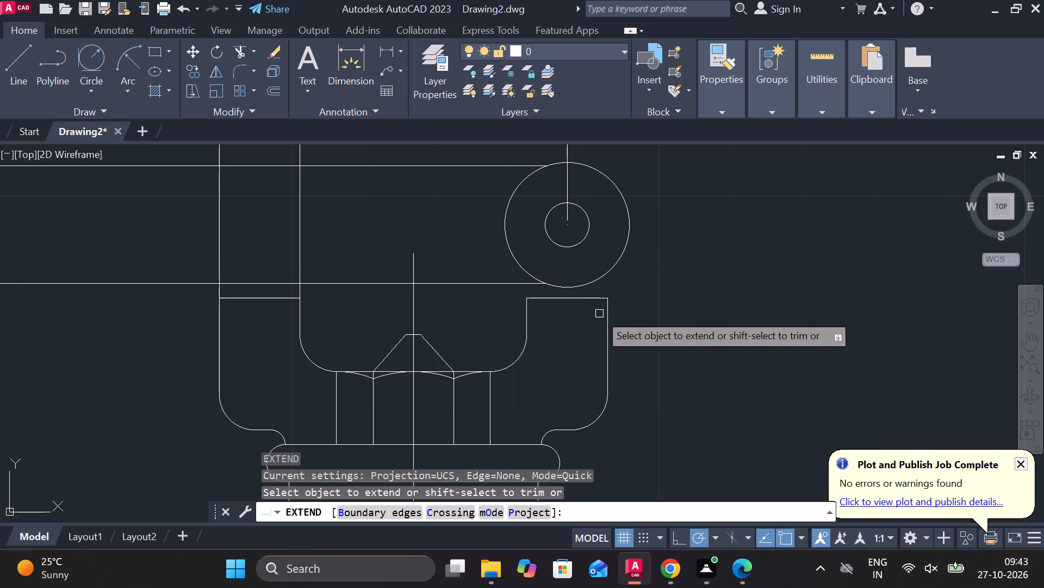
pyautogui.click(606, 307)
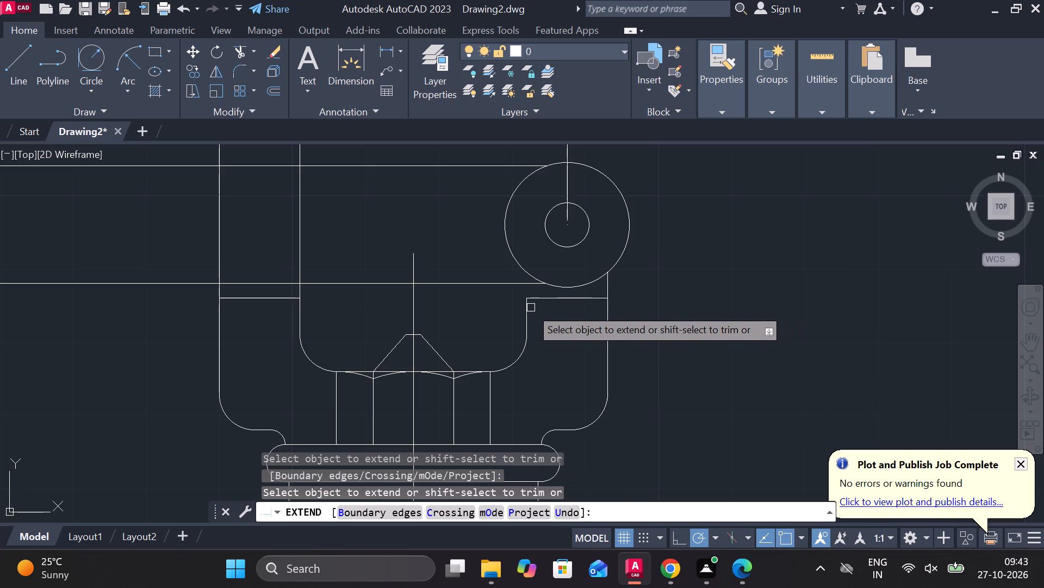
pyautogui.click(530, 308)
pyautogui.scroll(-2, 611, 302)
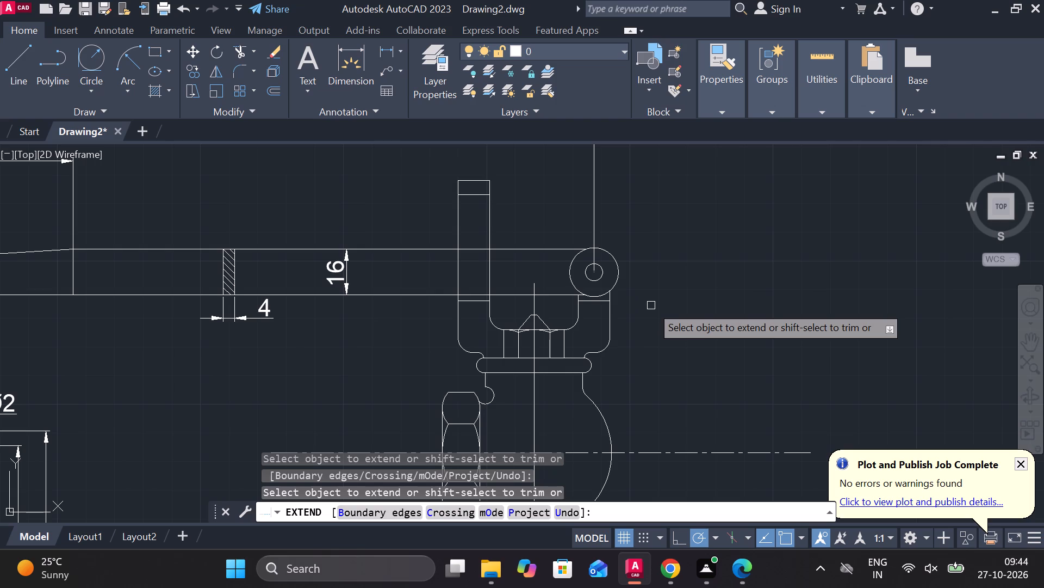
pyautogui.scroll(-3, 664, 271)
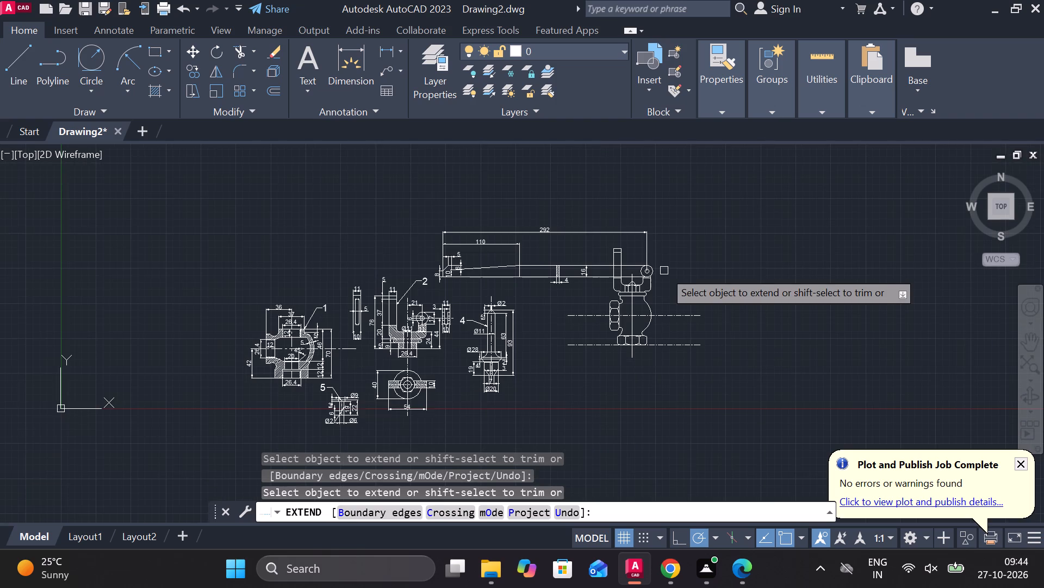
pyautogui.scroll(2, 667, 273)
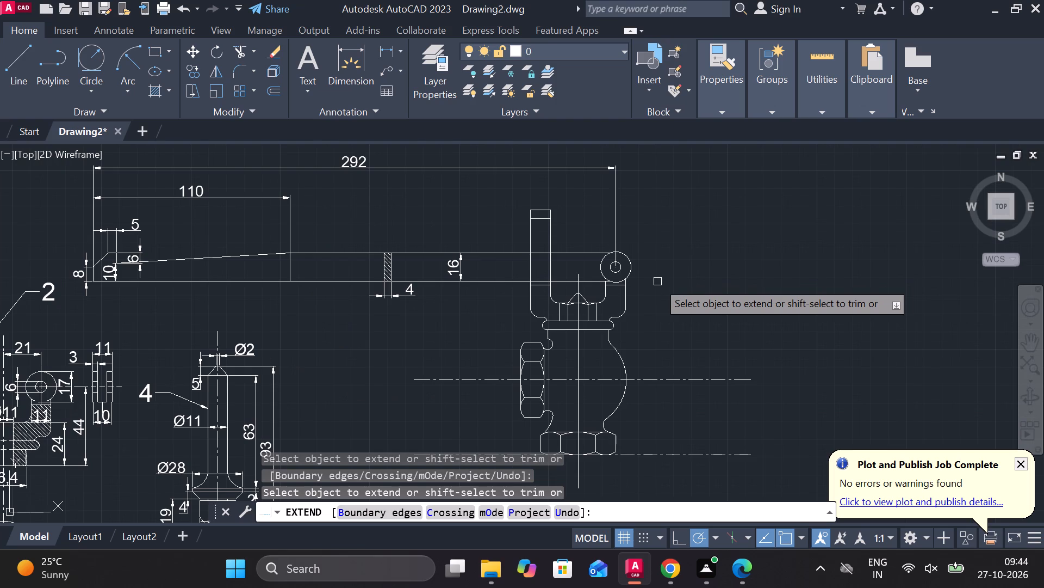
pyautogui.scroll(1, 641, 280)
pyautogui.press('Escape')
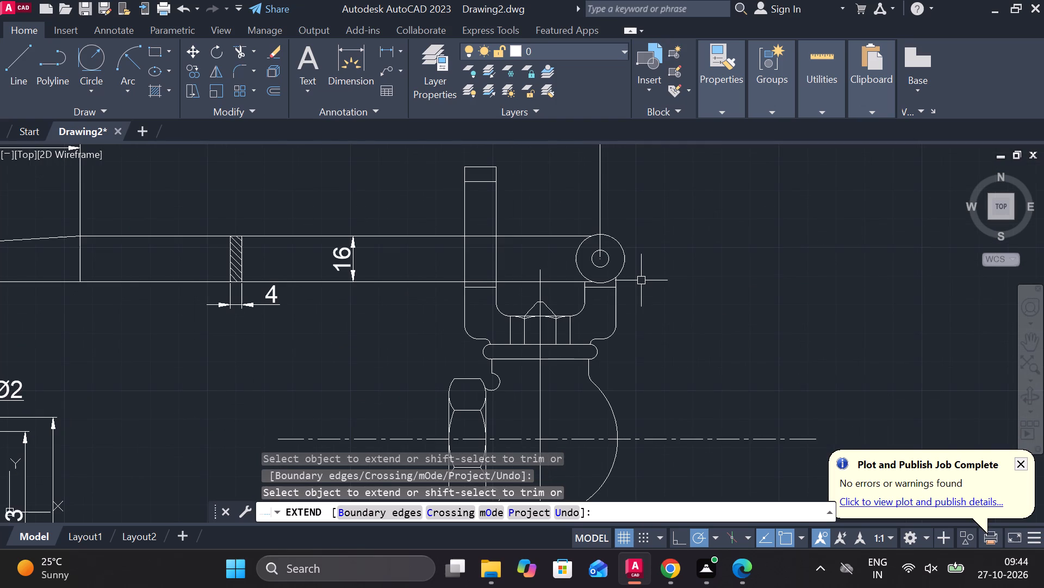
# Trim away the short horizontal line across the right bracket arm just below the lever's eye.
pyautogui.write('TR')
pyautogui.press('space')
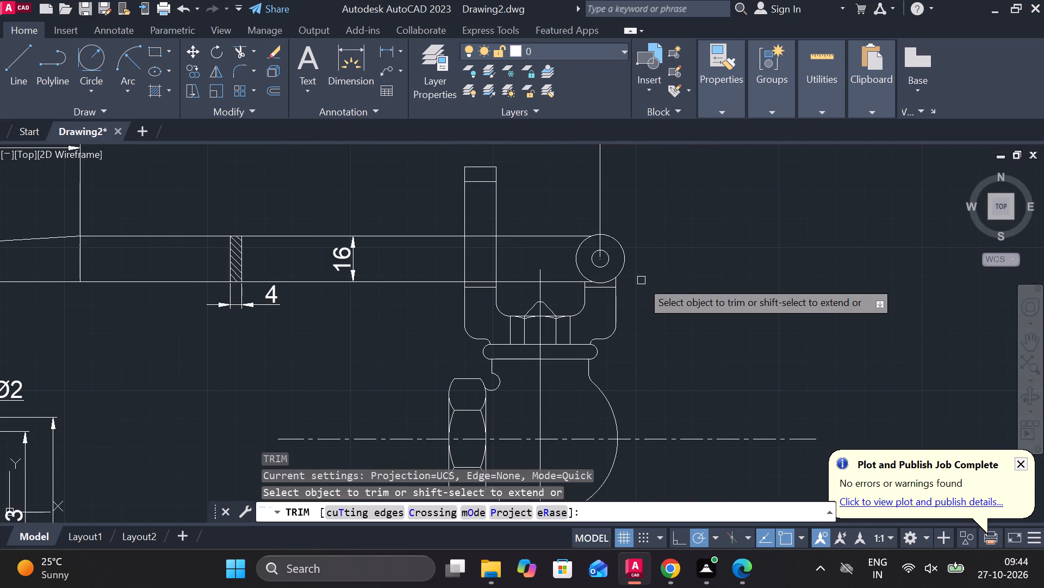
pyautogui.click(602, 290)
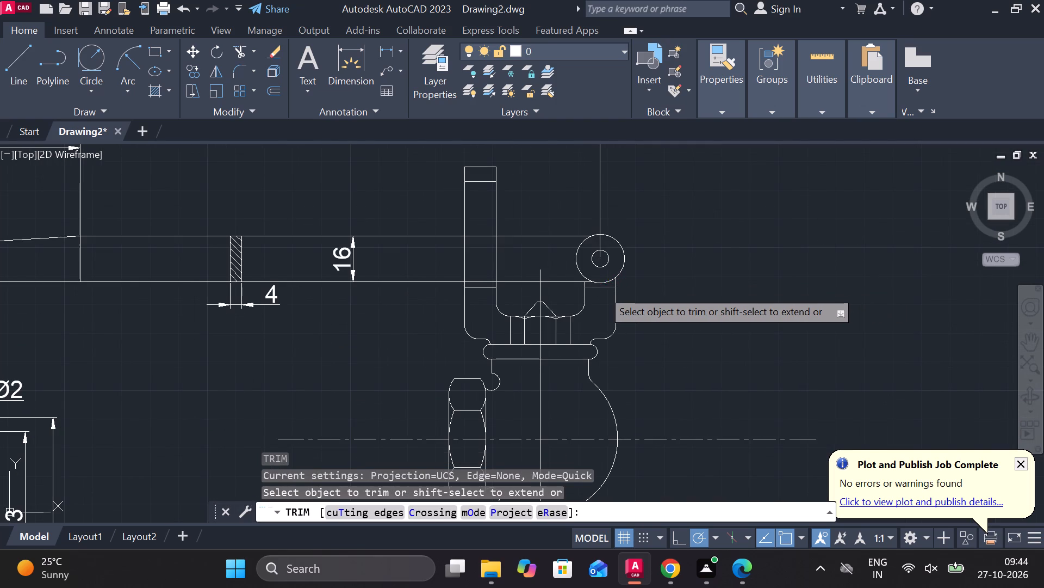
pyautogui.scroll(1, 645, 299)
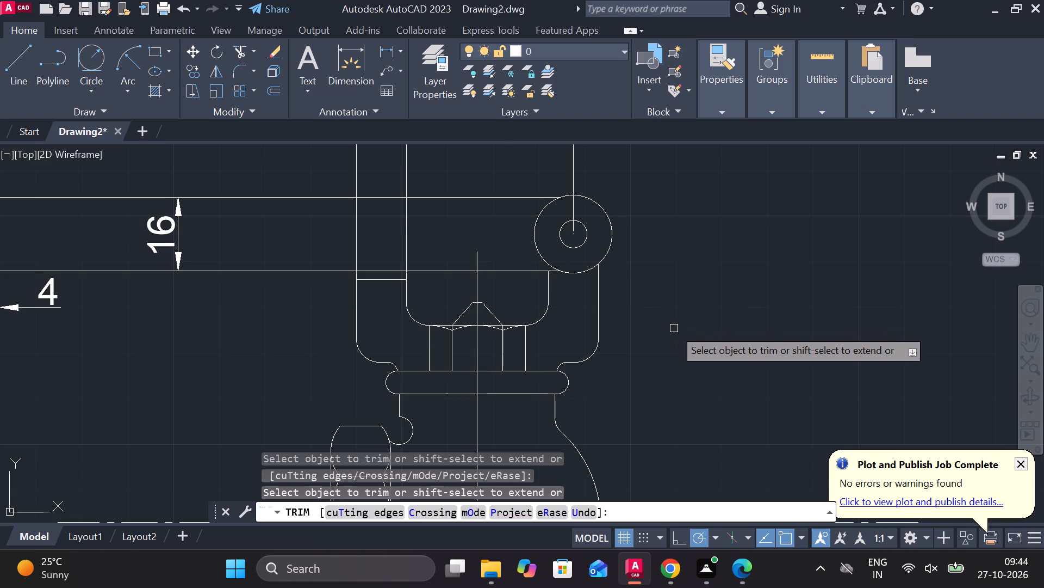
pyautogui.scroll(-1, 674, 328)
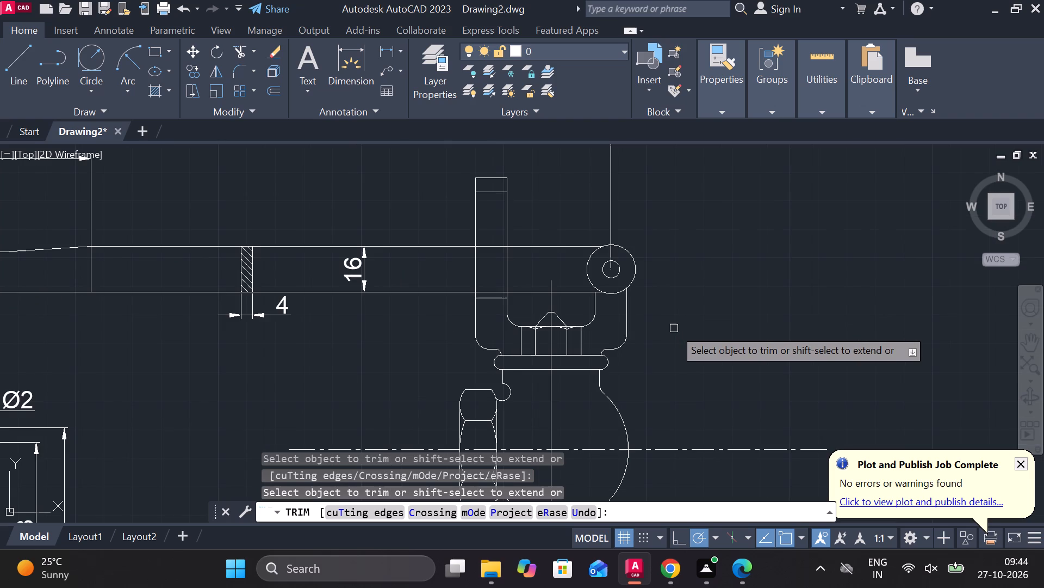
pyautogui.press('Escape')
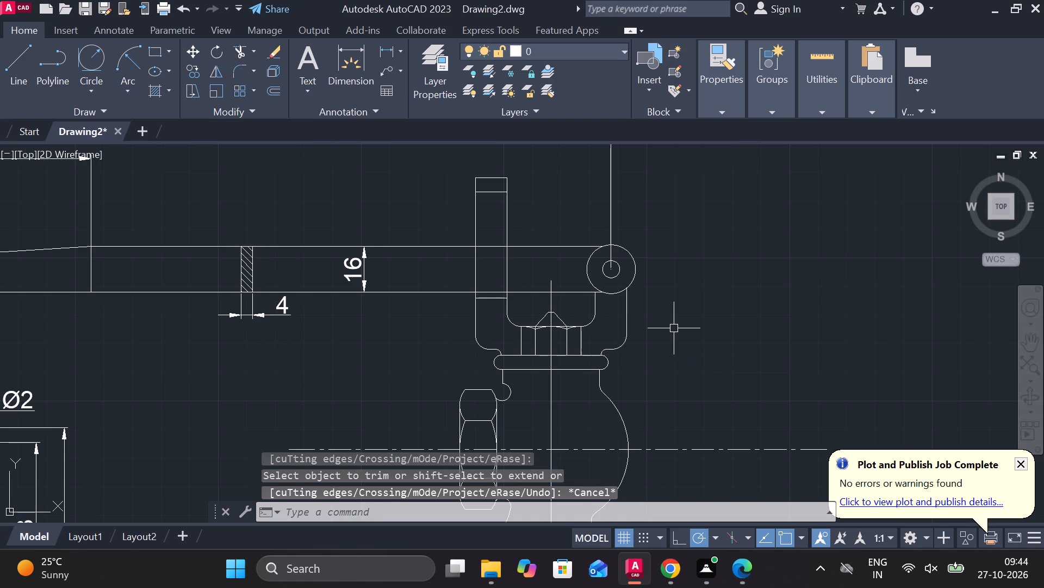
# Trim the lever's upper and lower edges where they cross the bracket's tall left arm.
pyautogui.scroll(1, 529, 225)
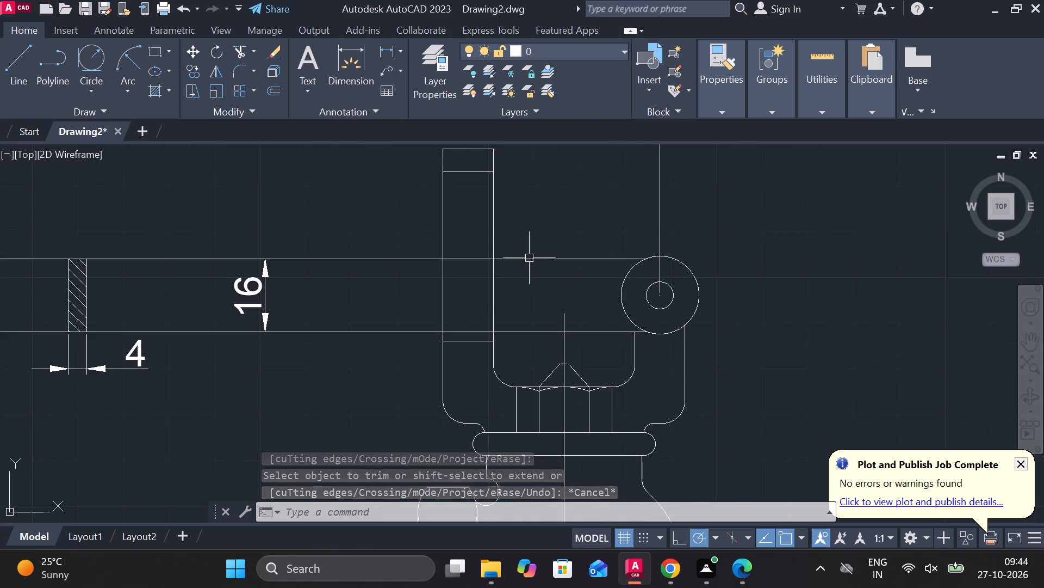
pyautogui.write('TR')
pyautogui.press('space')
pyautogui.click(461, 335)
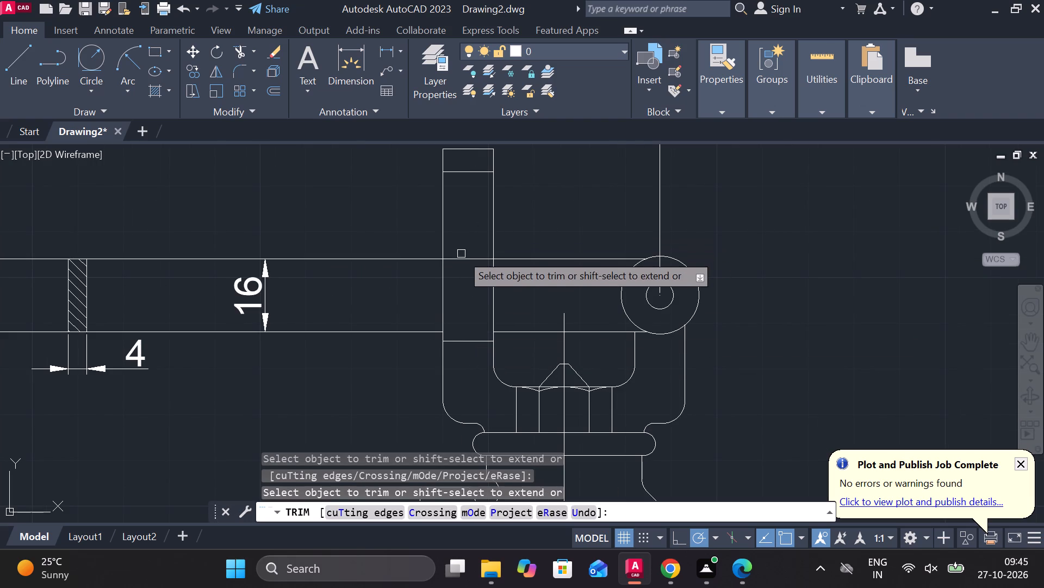
pyautogui.click(461, 254)
pyautogui.click(460, 261)
pyautogui.press('Escape')
# Draw two separate lines across the bracket's tall arm, bridging the gaps in the lever's upper and lower edges.
pyautogui.press('l')
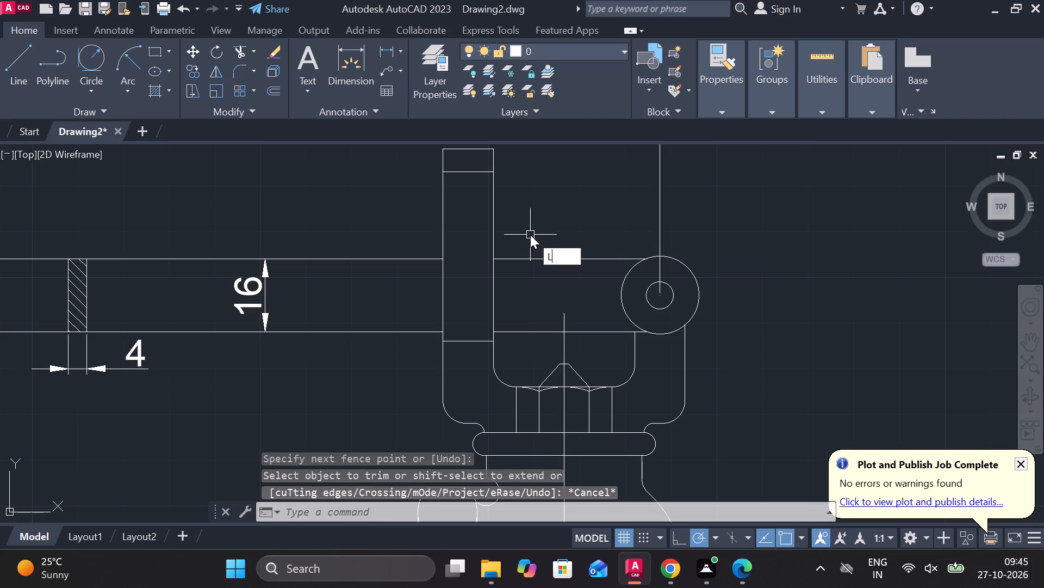
pyautogui.press('Return')
pyautogui.click(442, 258)
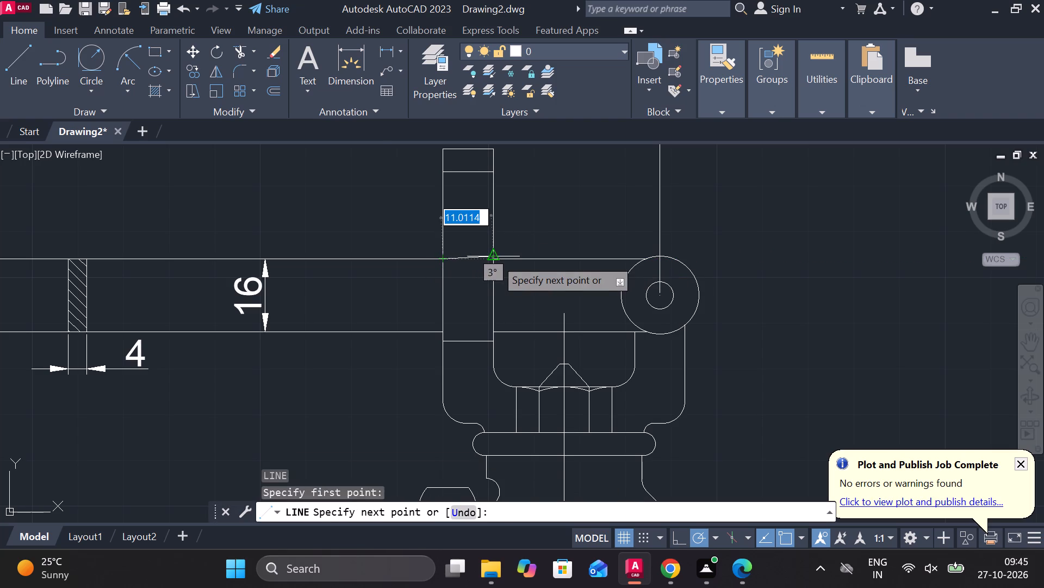
pyautogui.click(498, 264)
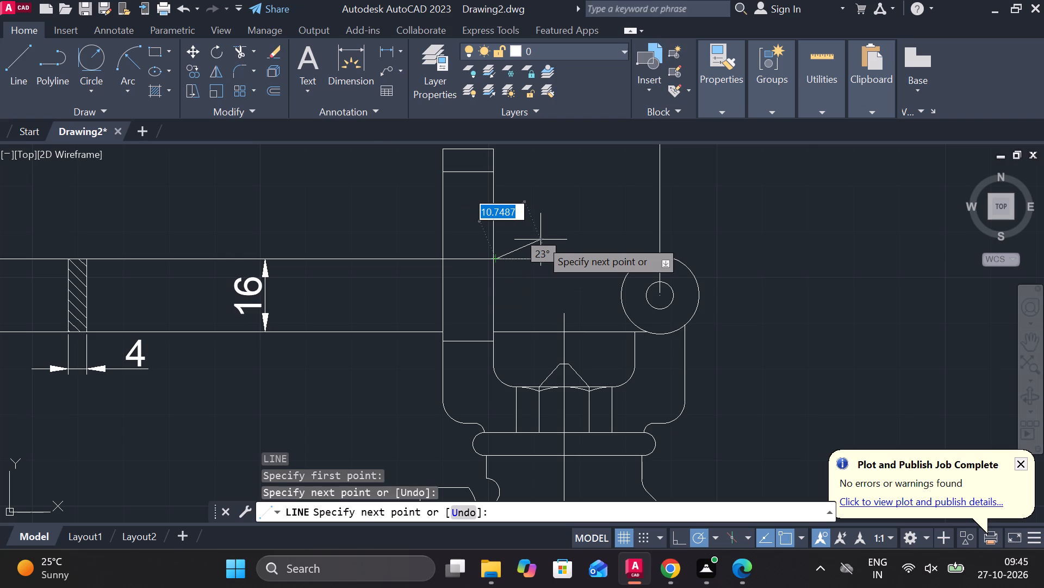
pyautogui.press('Escape')
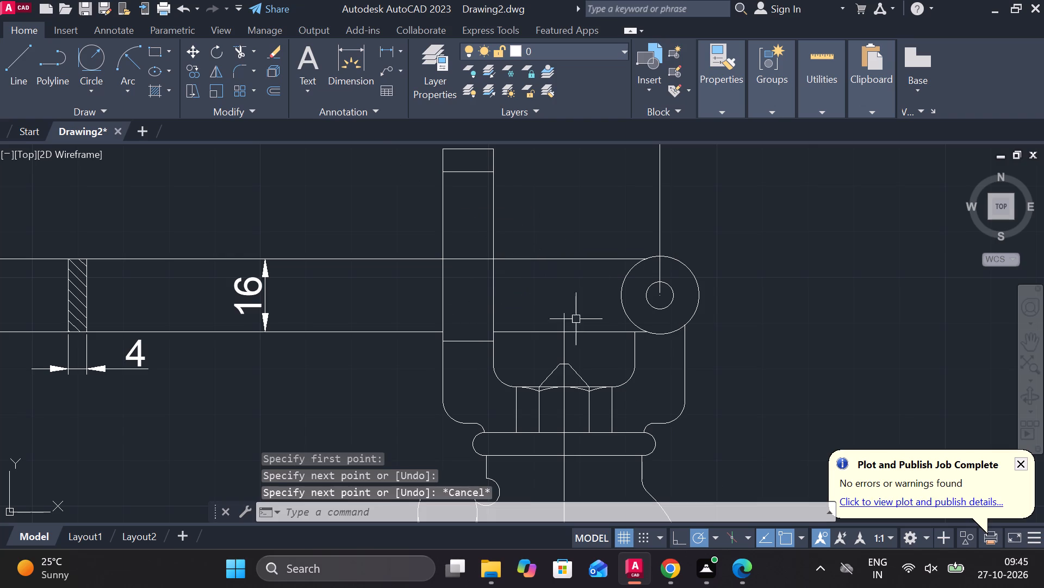
pyautogui.press('l')
pyautogui.press('Return')
pyautogui.scroll(2, 449, 332)
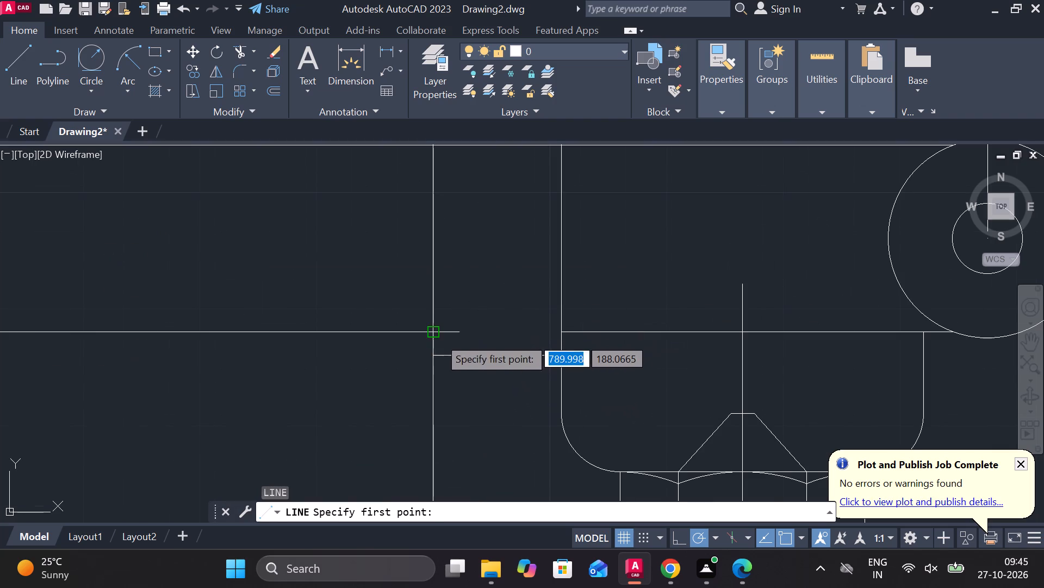
pyautogui.click(437, 334)
pyautogui.click(563, 332)
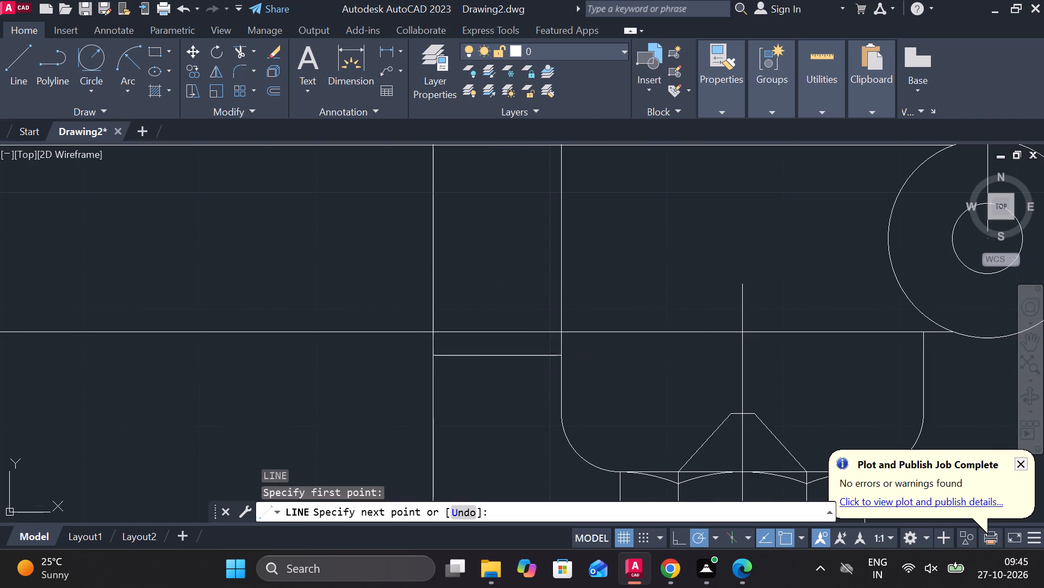
pyautogui.press('Escape')
# Set the linetype of the two new lines across the tall arm to DASHED.
pyautogui.scroll(-1, 600, 265)
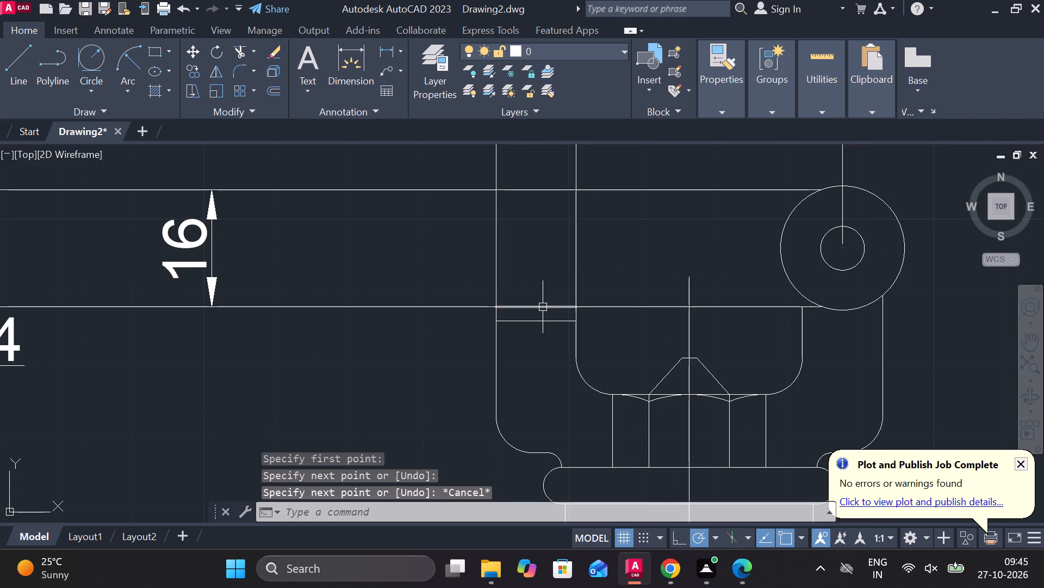
pyautogui.click(543, 307)
pyautogui.click(551, 187)
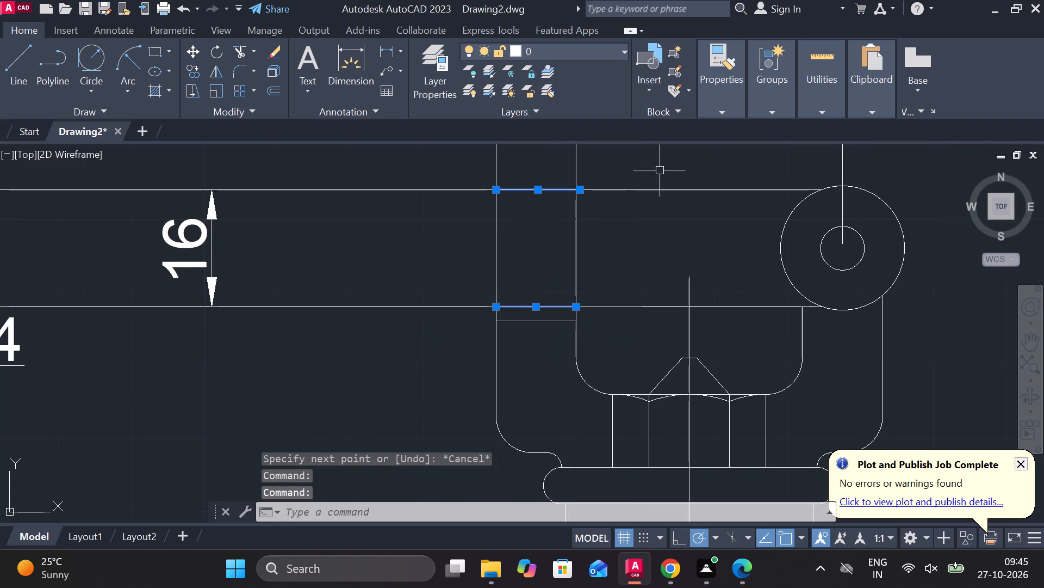
pyautogui.click(705, 112)
pyautogui.click(796, 172)
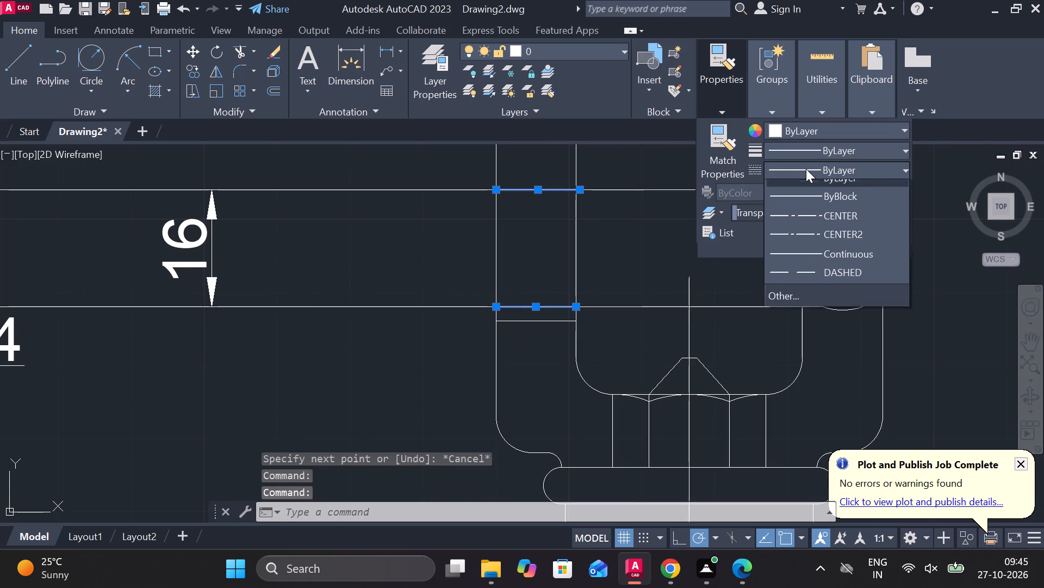
pyautogui.click(800, 279)
pyautogui.scroll(-3, 564, 329)
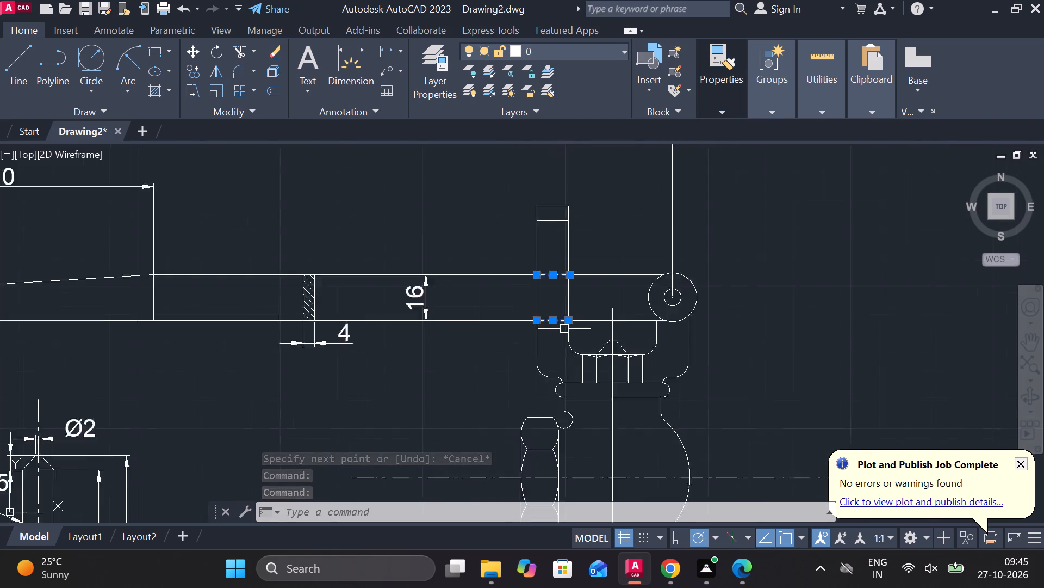
pyautogui.press('Escape')
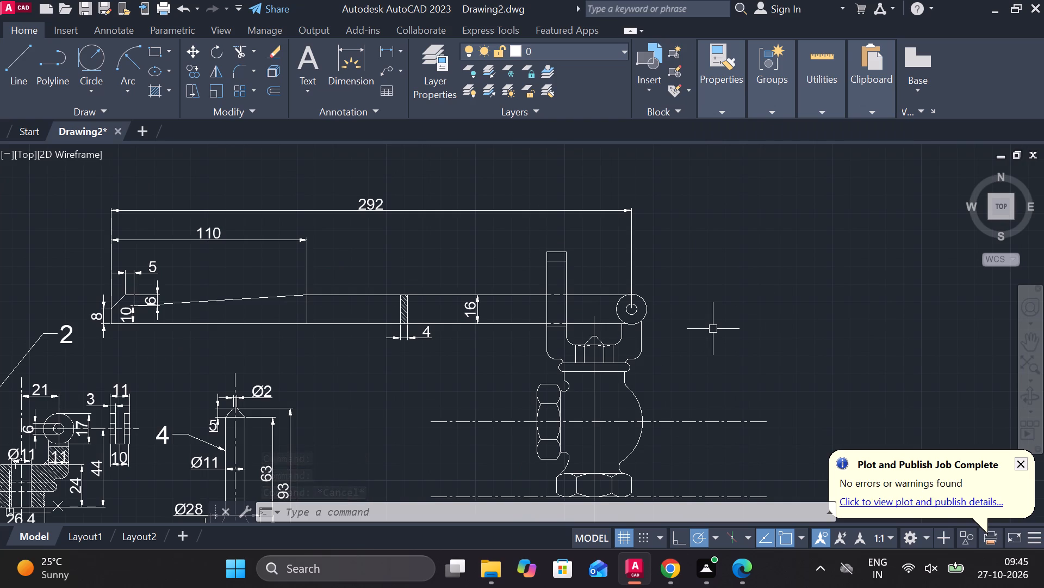
# Set the linetype of the short horizontal line near the top of the bracket's tall arm to DASHED.
pyautogui.scroll(1, 579, 267)
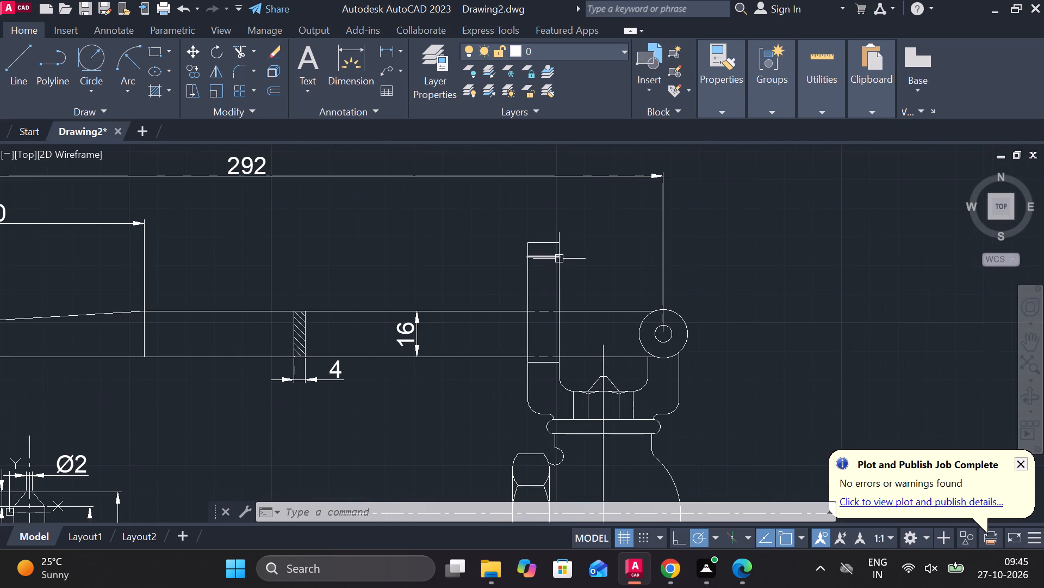
pyautogui.click(553, 257)
pyautogui.click(732, 109)
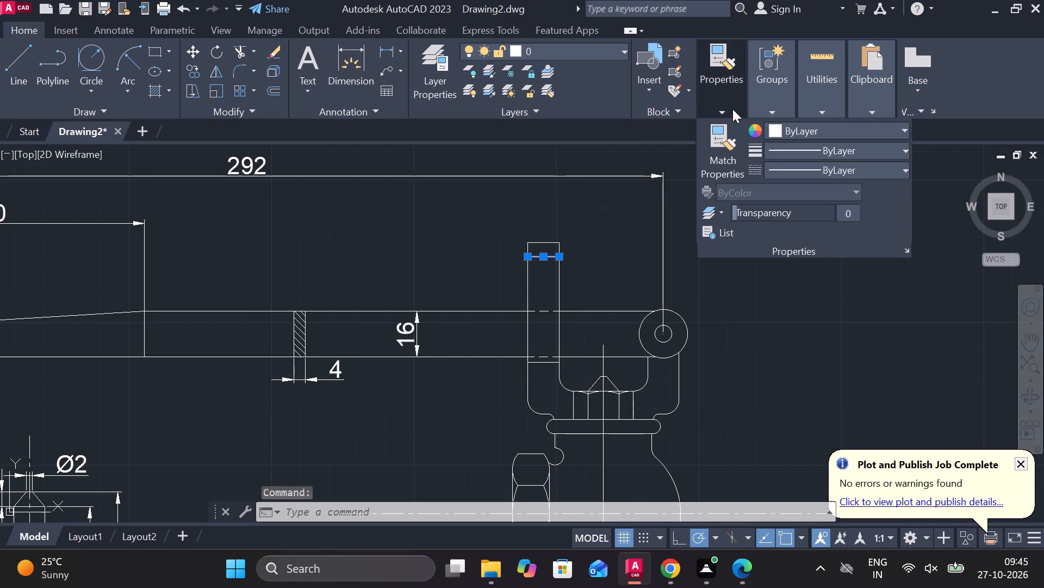
pyautogui.click(797, 170)
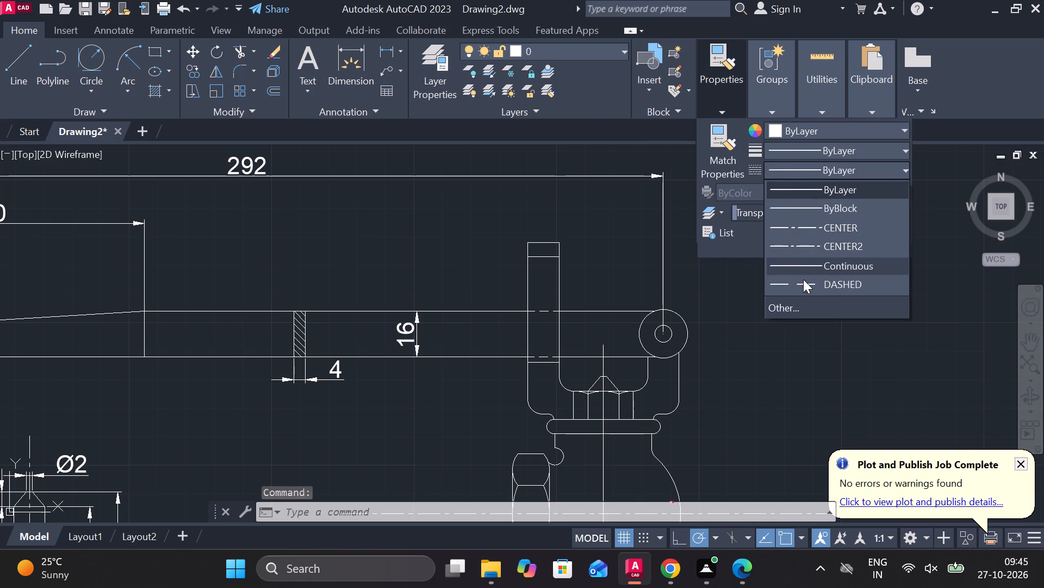
pyautogui.click(803, 279)
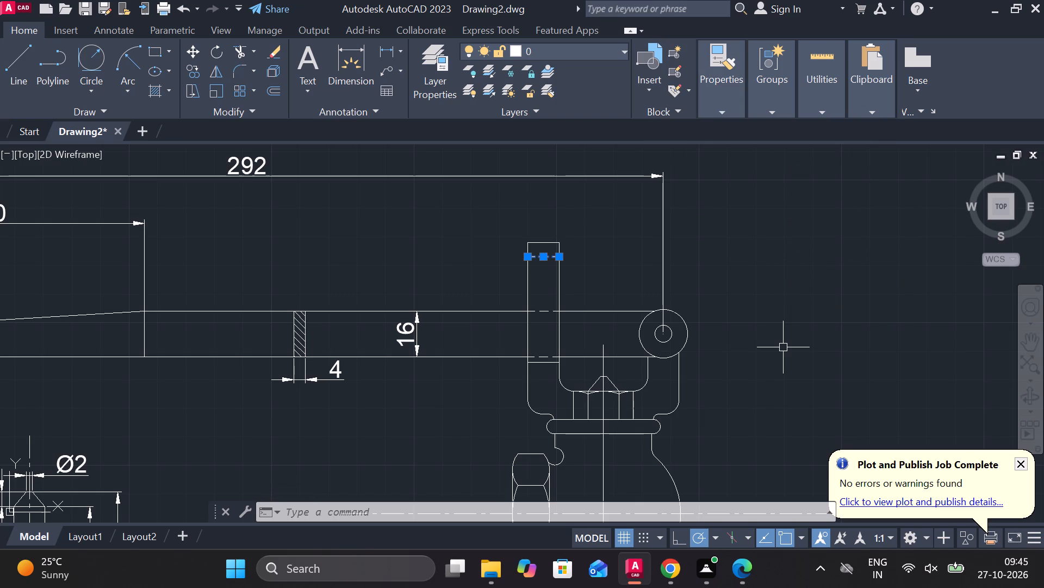
pyautogui.scroll(2, 676, 360)
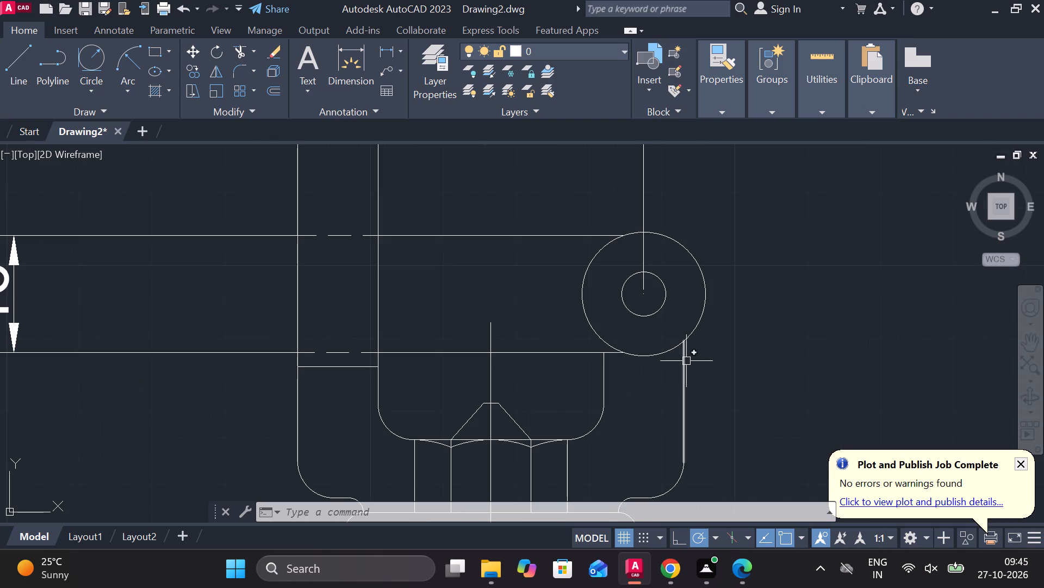
pyautogui.press('Escape')
# Join the overlapping vertical axis lines through the valve body and bracket into one line.
pyautogui.scroll(-1, 759, 358)
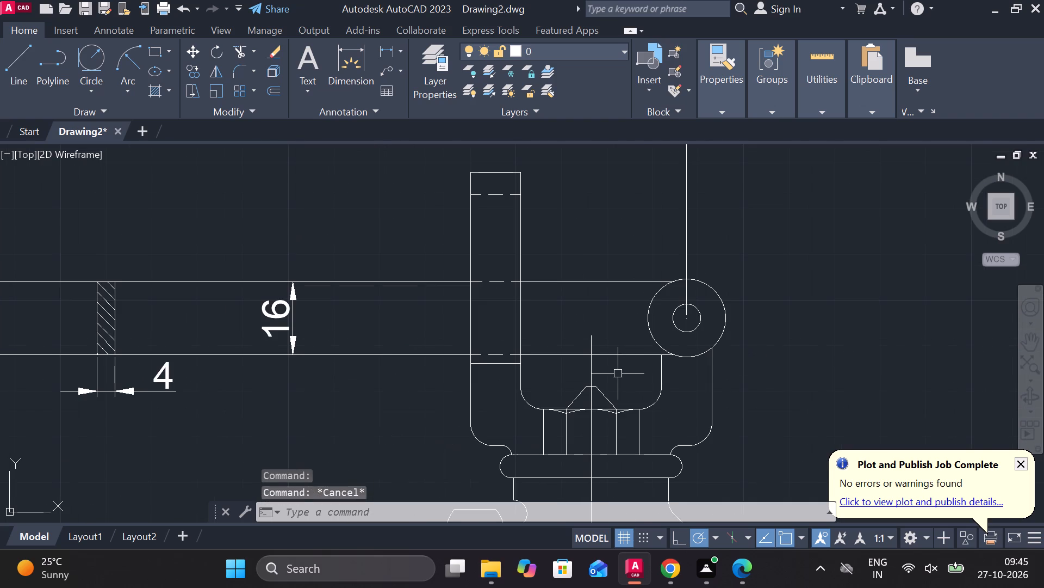
pyautogui.scroll(-3, 618, 371)
pyautogui.scroll(2, 619, 405)
pyautogui.click(596, 434)
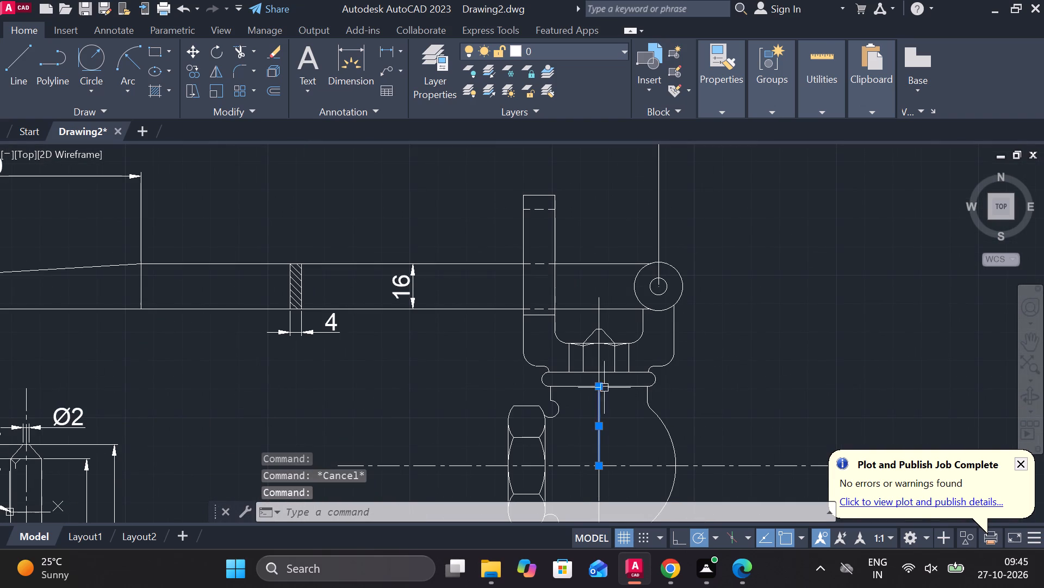
pyautogui.click(598, 318)
pyautogui.moveTo(596, 409); pyautogui.dragTo(599, 264, button='middle')
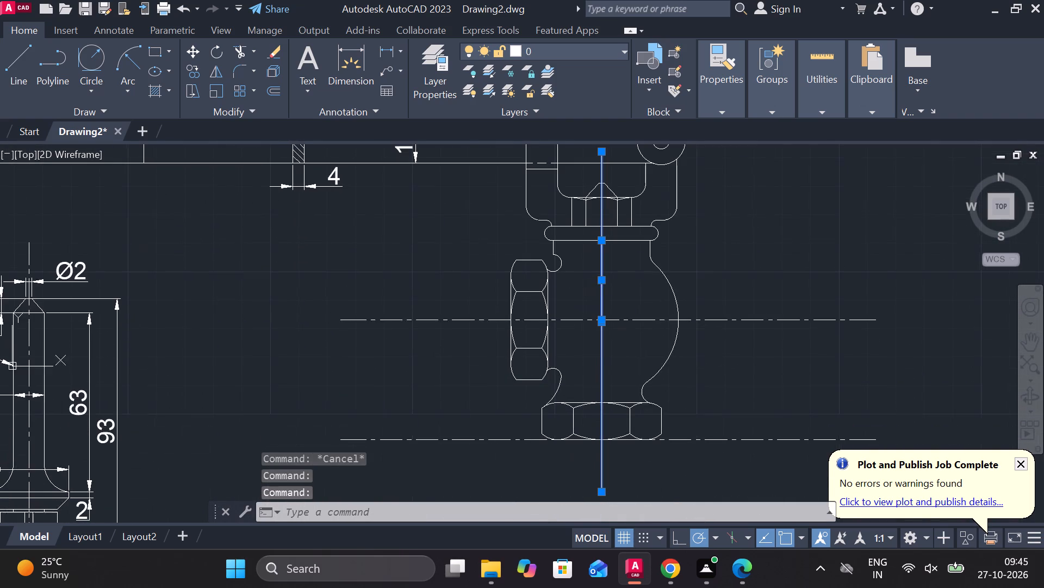
pyautogui.press('j')
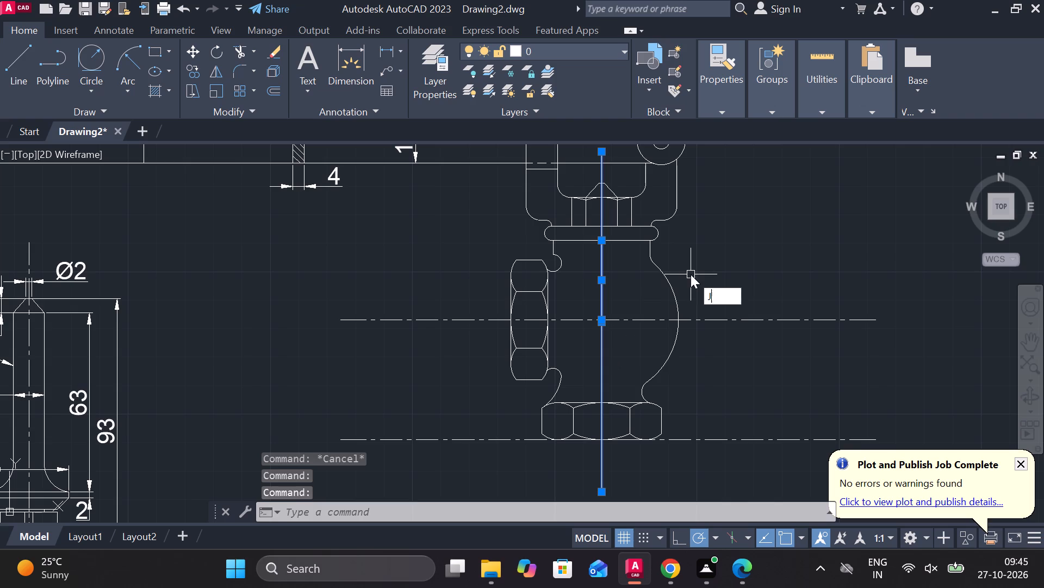
pyautogui.press('Return')
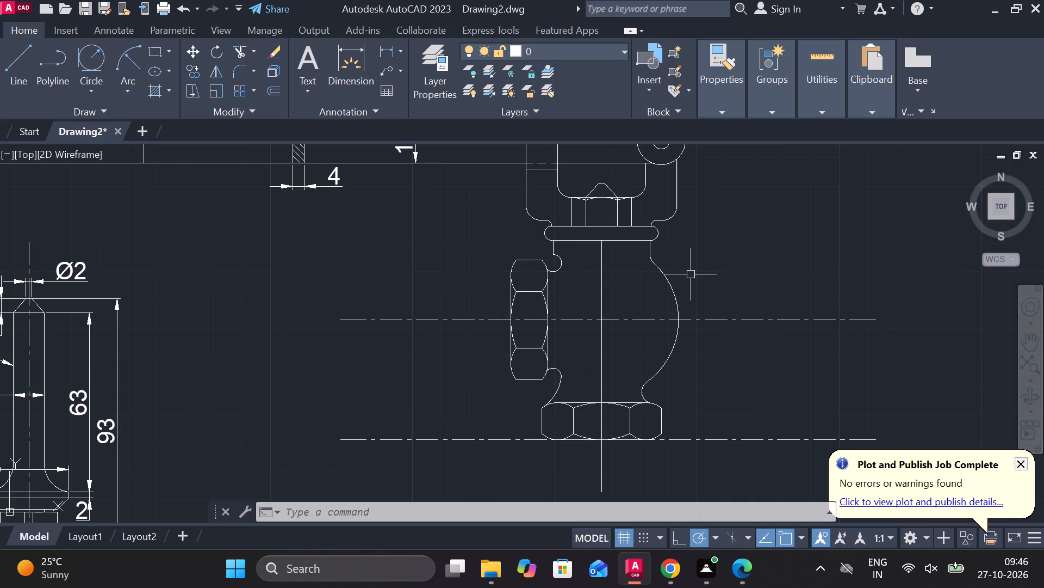
# Stretch the upper end of the valve's vertical axis line straight up past the lever's upper edge.
pyautogui.moveTo(744, 271); pyautogui.dragTo(703, 405, button='middle')
pyautogui.click(556, 416)
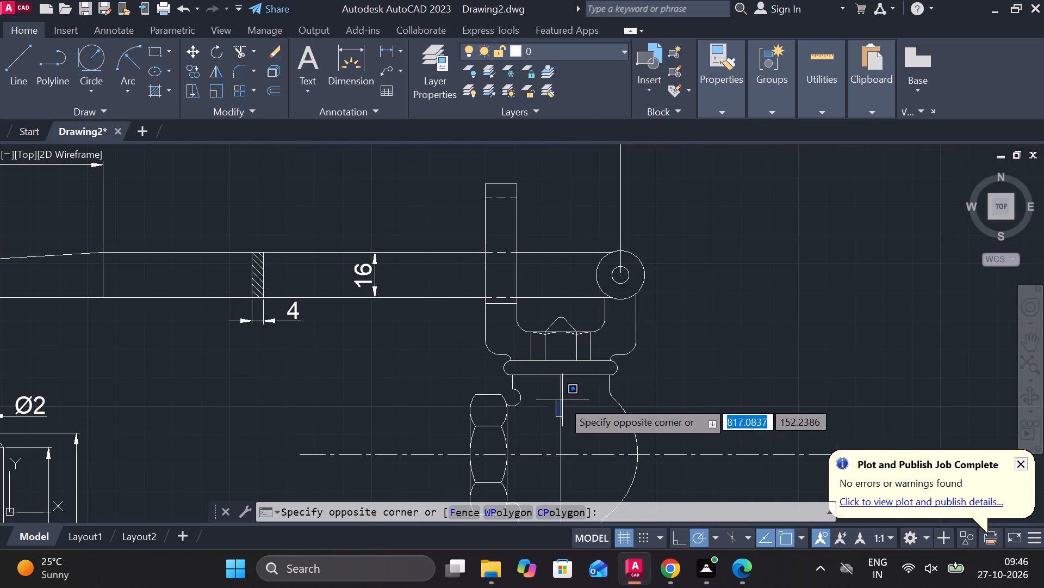
pyautogui.click(562, 400)
pyautogui.click(563, 391)
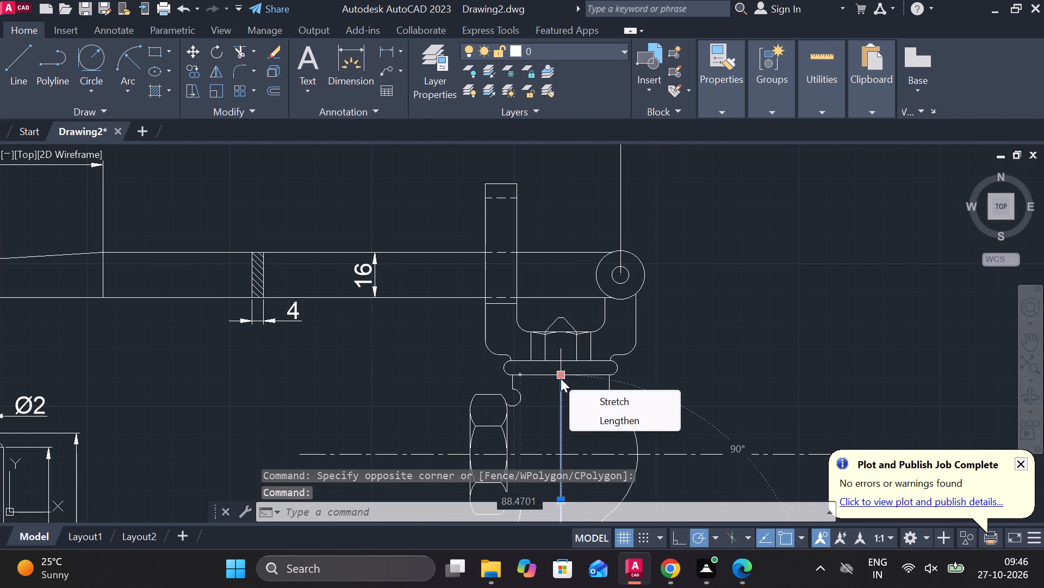
pyautogui.click(561, 378)
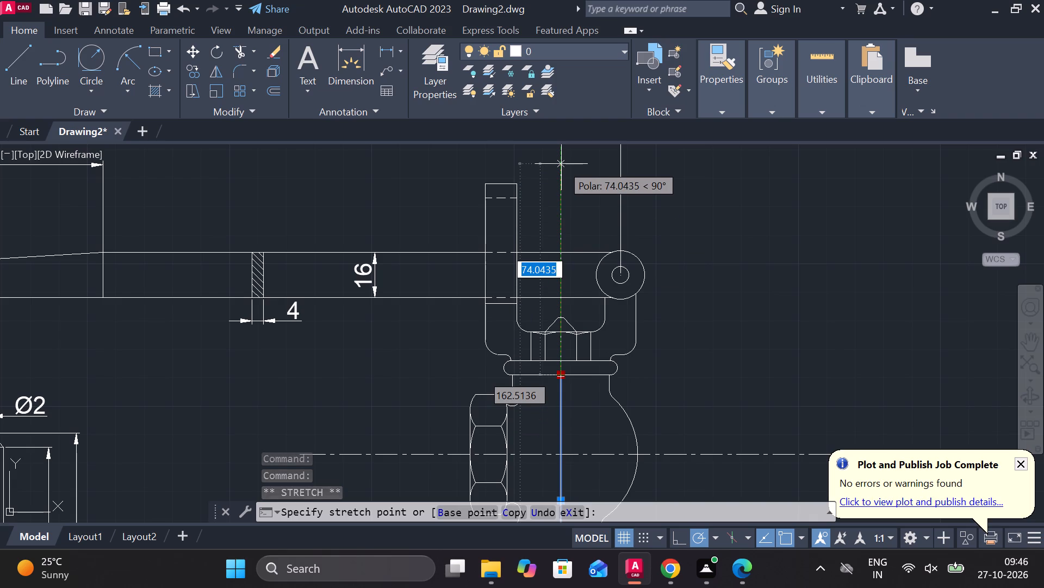
pyautogui.click(550, 224)
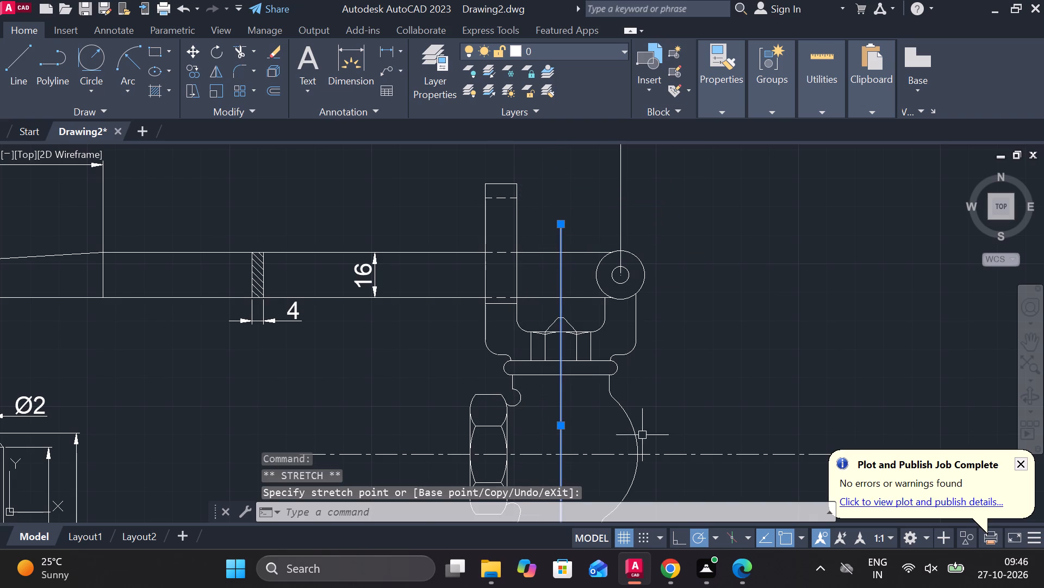
# Set the linetype of the valve's vertical axis line to CENTER2.
pyautogui.click(736, 106)
pyautogui.click(799, 166)
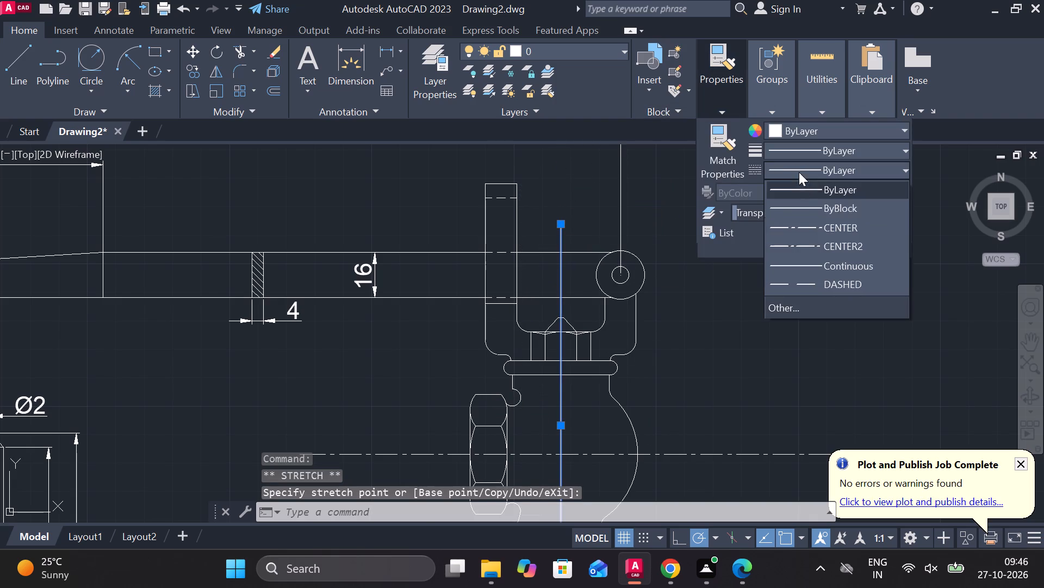
pyautogui.click(831, 242)
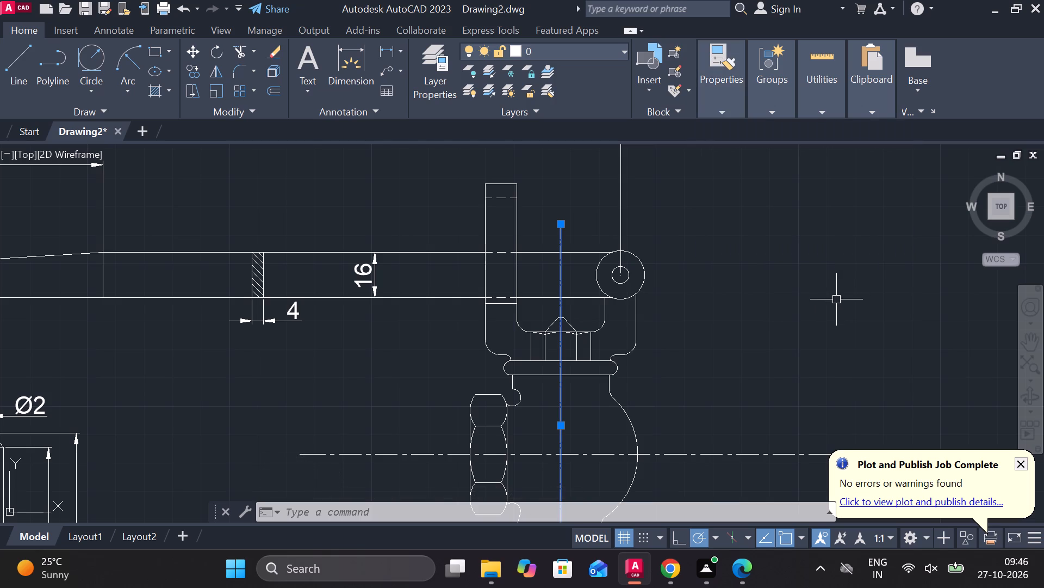
pyautogui.press('Escape')
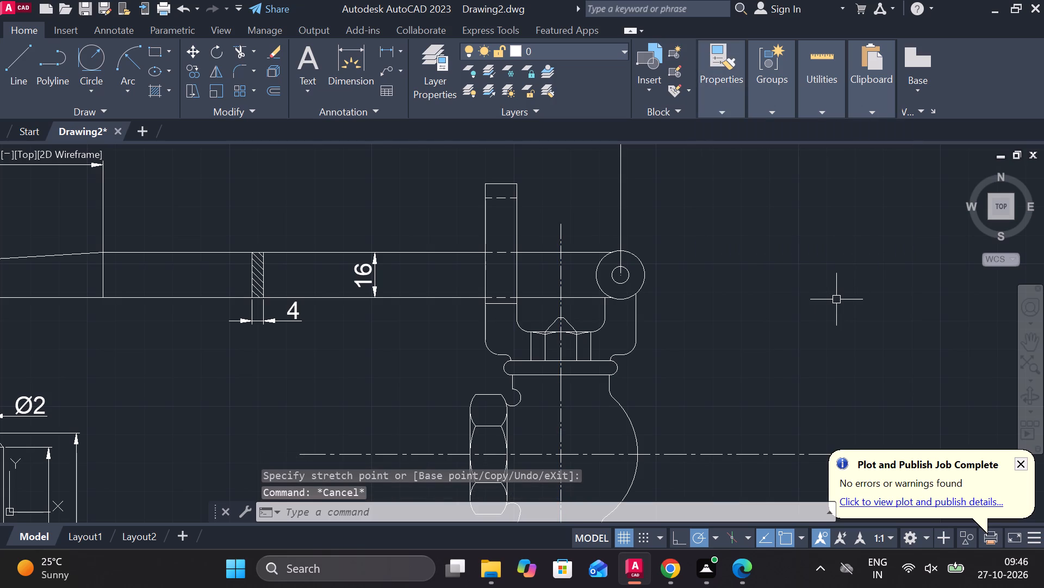
# Move the whole lever-and-valve assembly with its dimensions slightly up and to the left, above the part drawings.
pyautogui.scroll(-1, 760, 301)
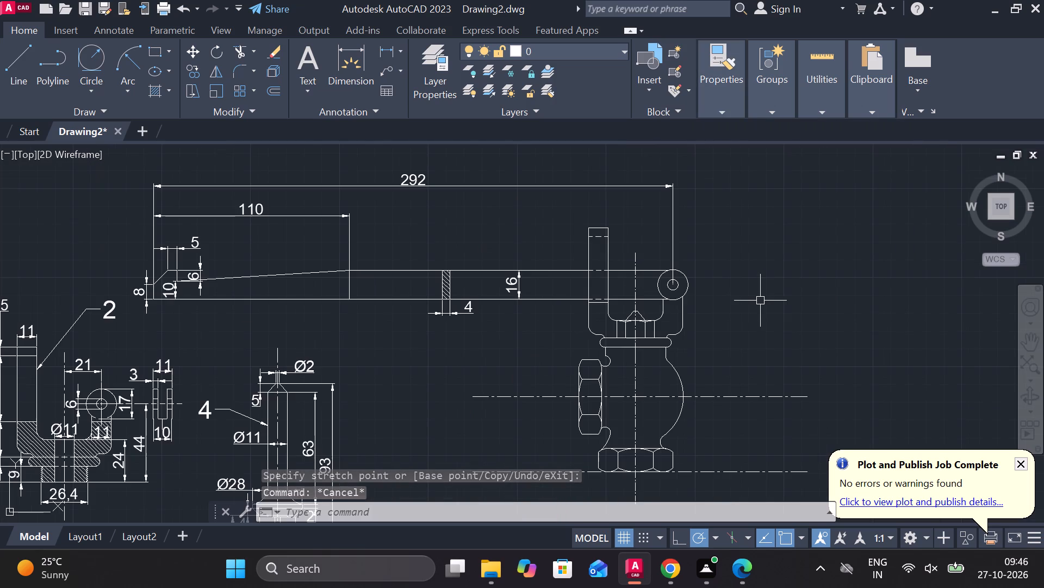
pyautogui.scroll(-1, 703, 412)
pyautogui.moveTo(703, 412); pyautogui.dragTo(773, 347, button='middle')
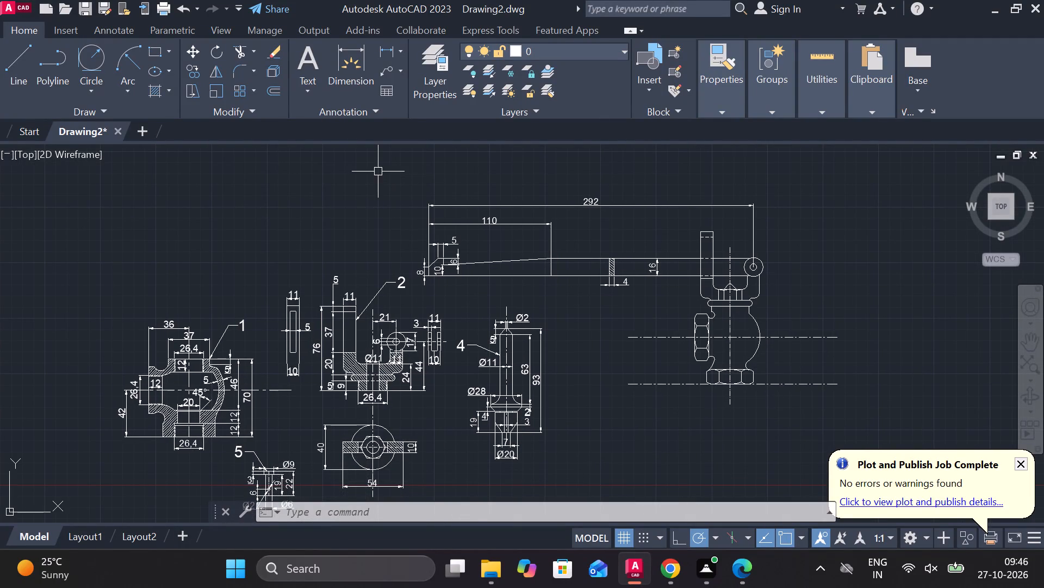
pyautogui.moveTo(377, 170); pyautogui.dragTo(393, 195)
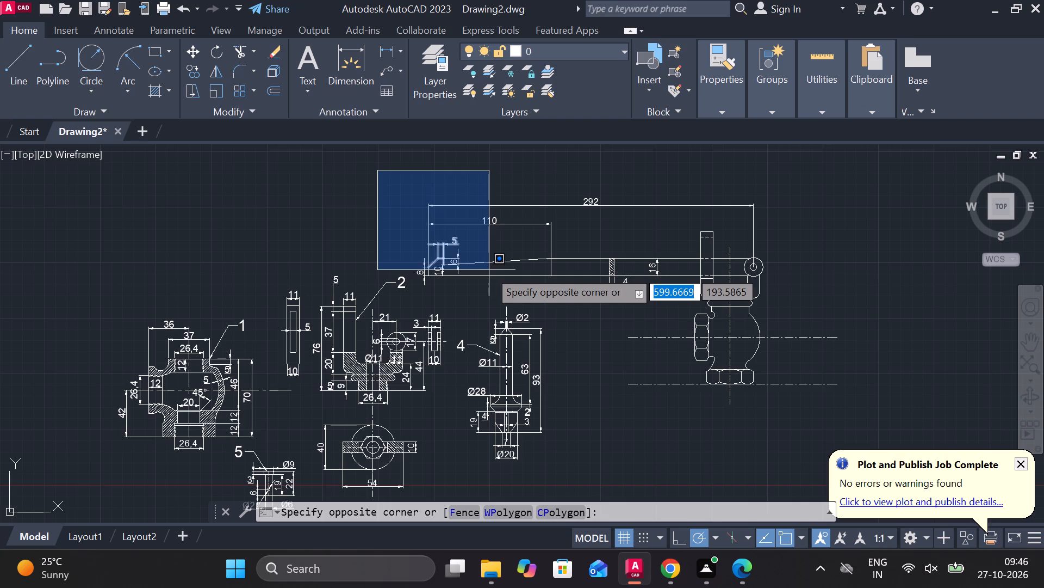
pyautogui.press('Escape')
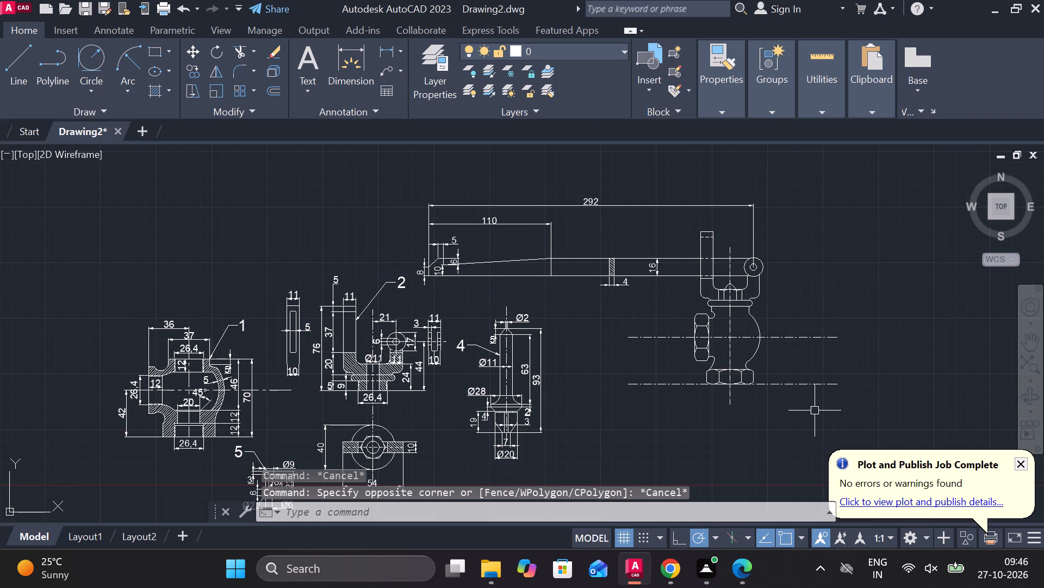
pyautogui.moveTo(413, 183); pyautogui.dragTo(416, 188)
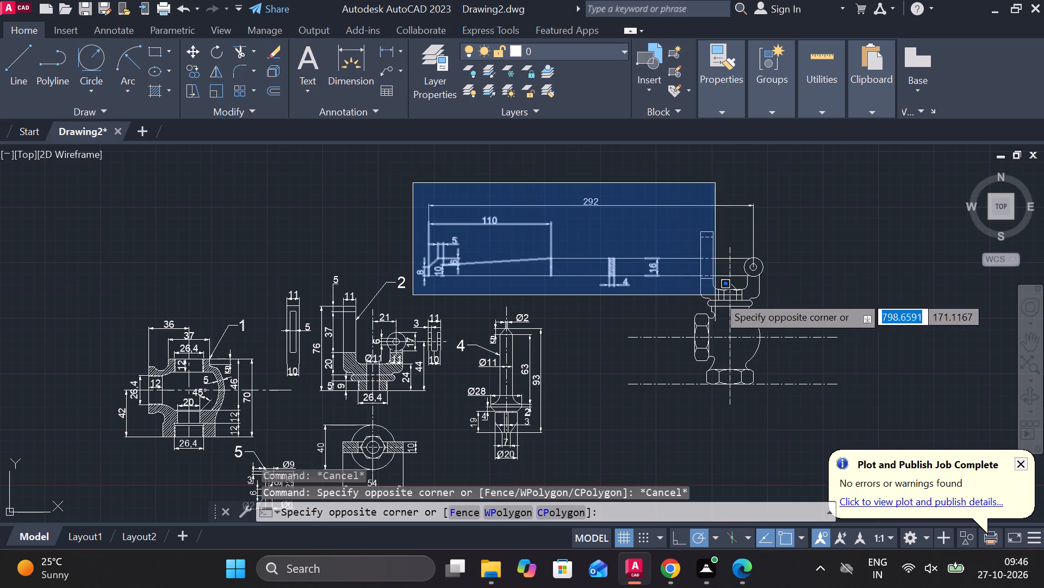
pyautogui.click(823, 301)
pyautogui.moveTo(839, 408); pyautogui.dragTo(801, 394)
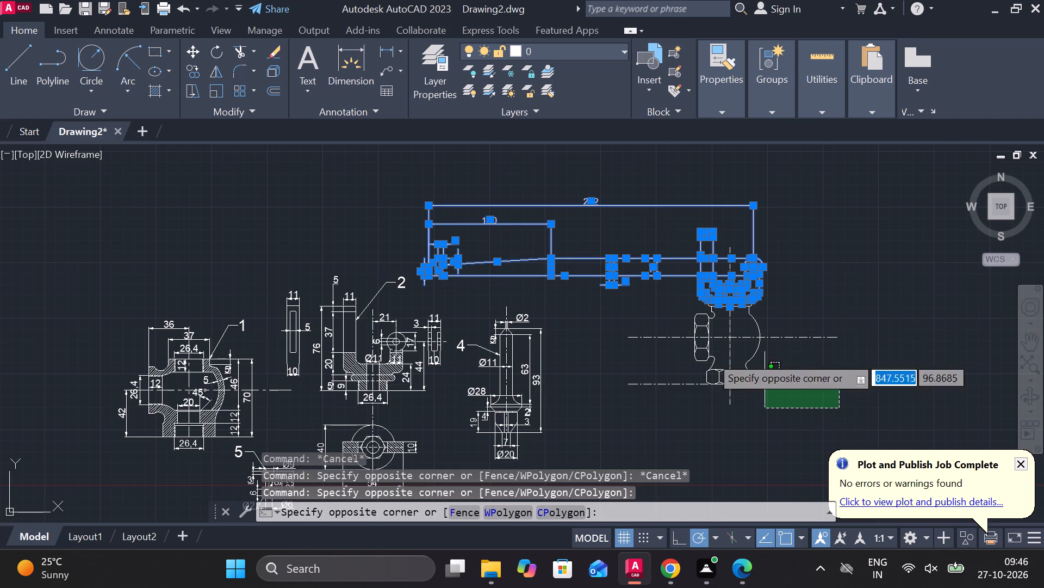
pyautogui.click(595, 201)
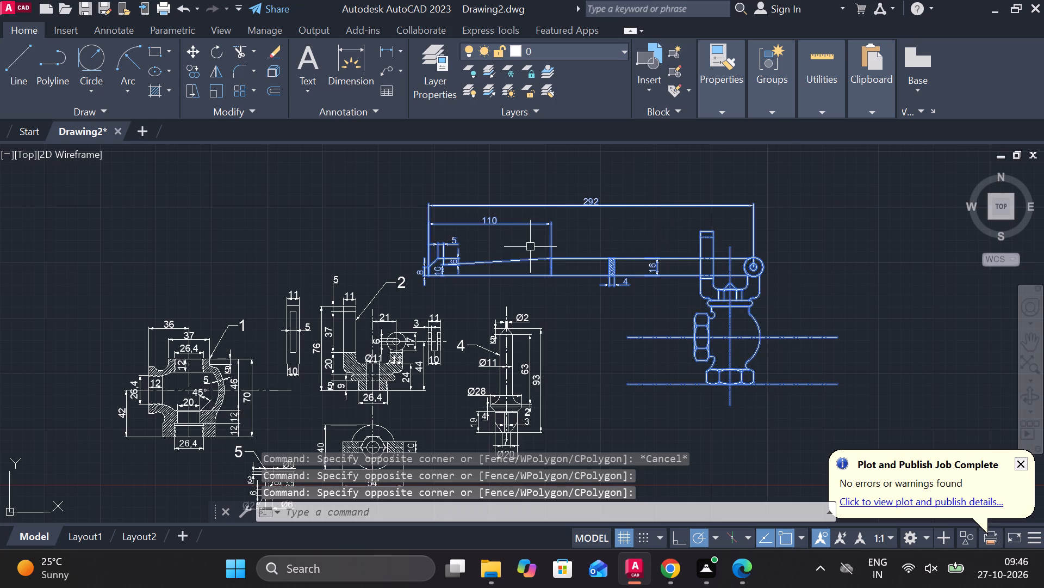
pyautogui.press('m')
pyautogui.press('Return')
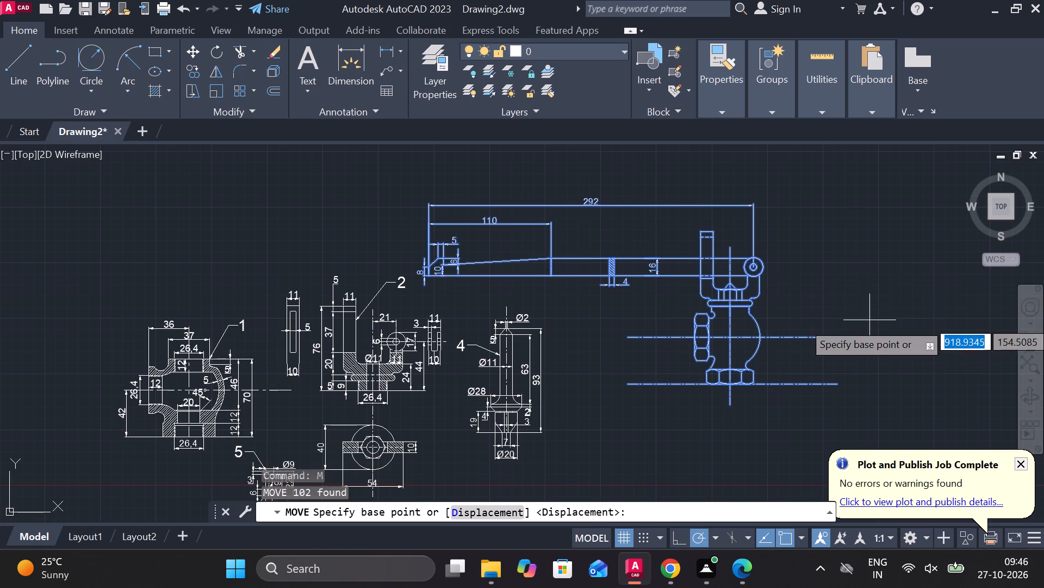
pyautogui.click(892, 345)
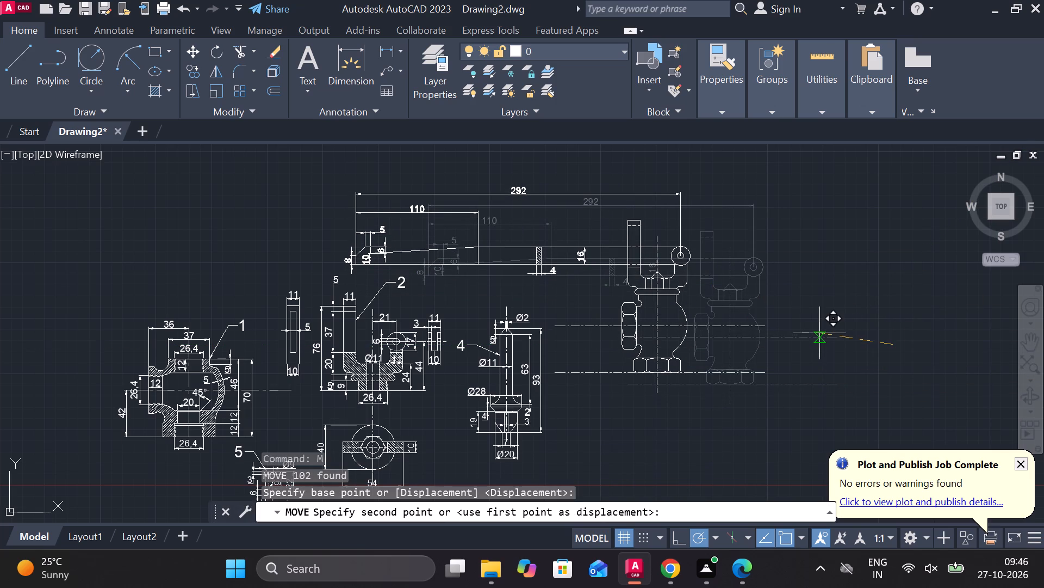
pyautogui.moveTo(819, 333); pyautogui.dragTo(915, 258, button='middle')
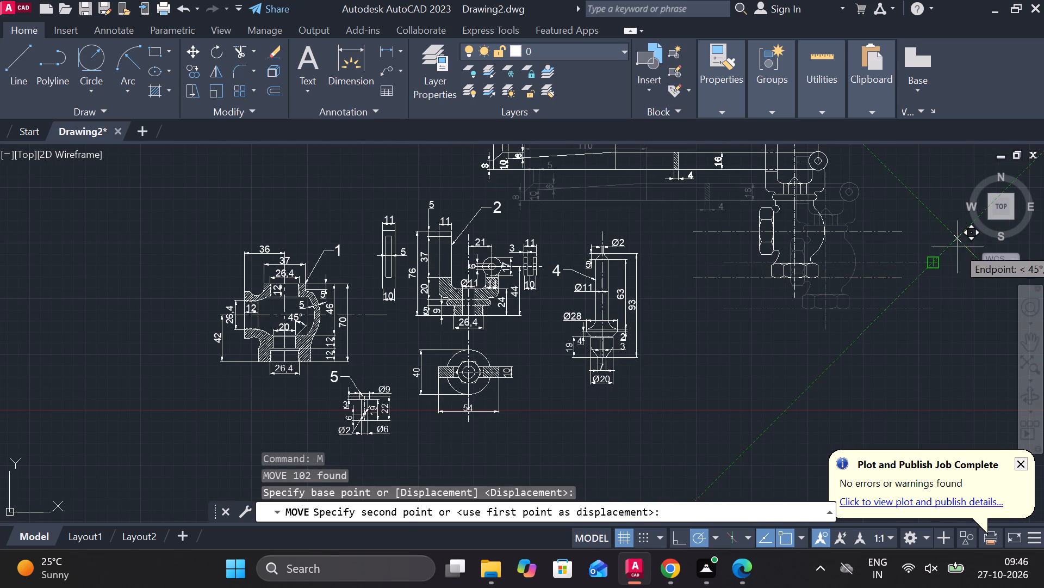
pyautogui.click(959, 246)
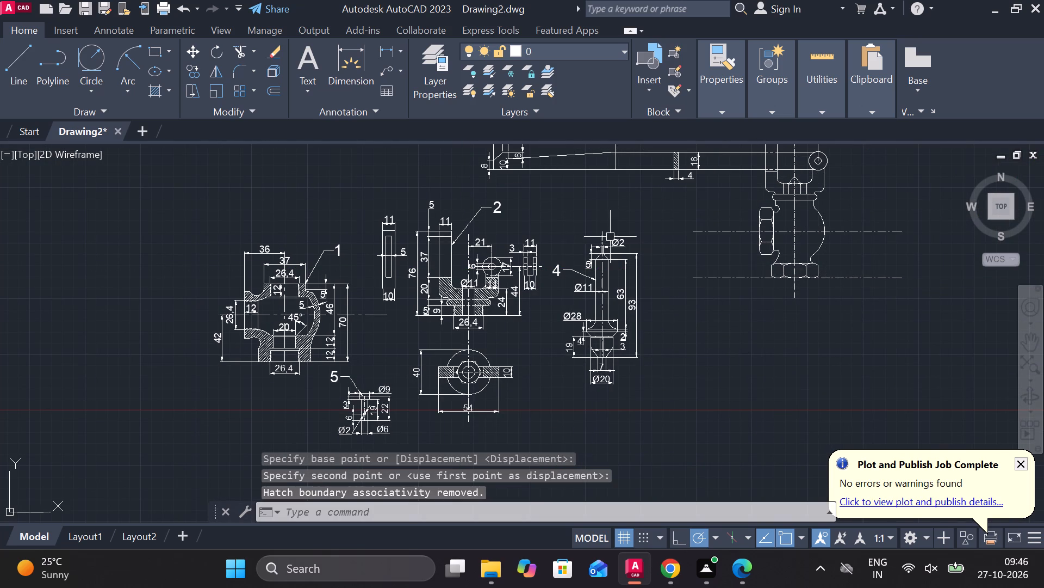
# Move the dimensioned part 4 spindle drawing to the empty space left of part 1.
pyautogui.click(549, 212)
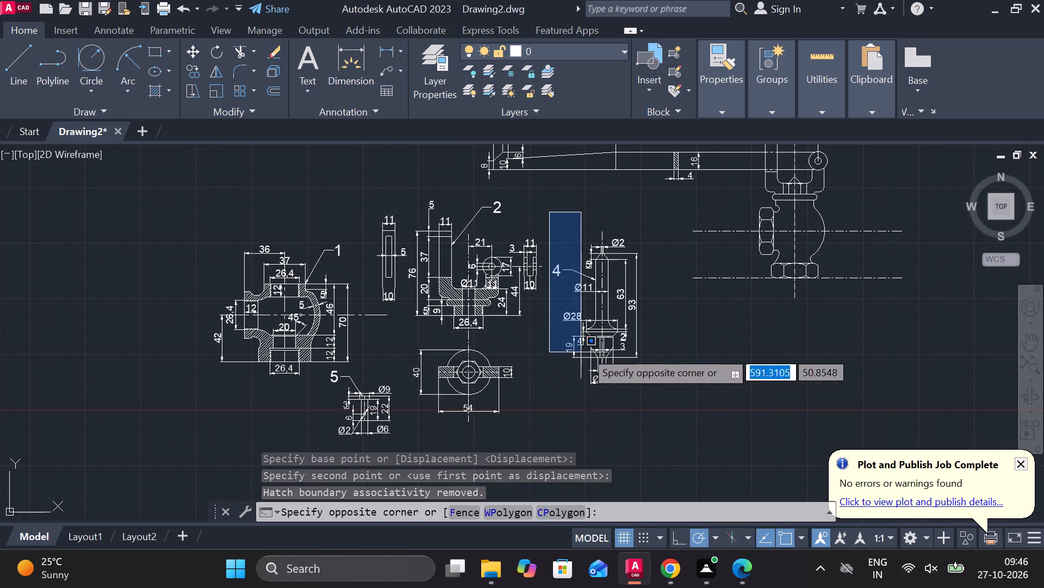
pyautogui.click(658, 402)
pyautogui.press('m')
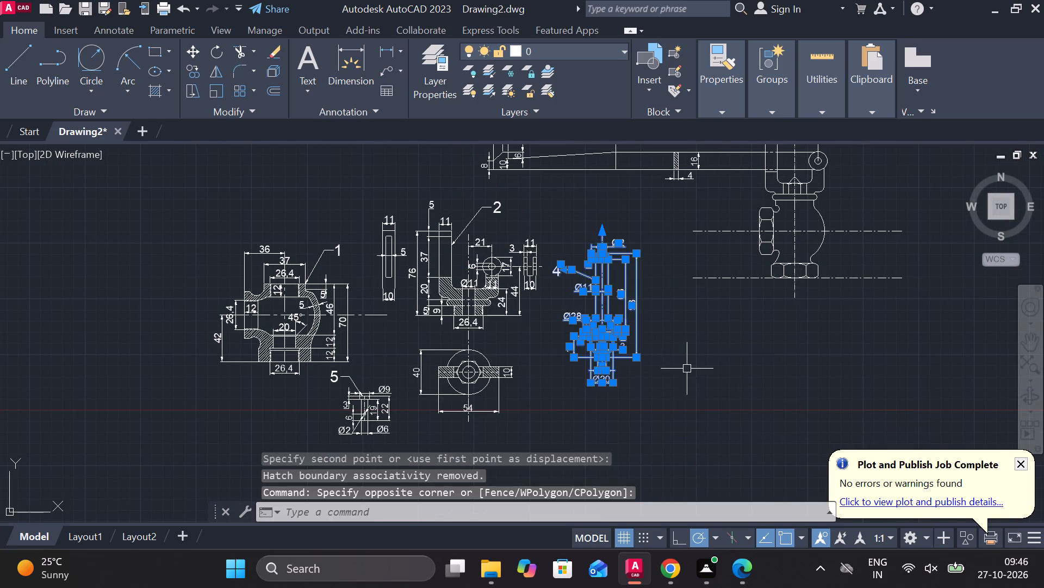
pyautogui.press('Return')
pyautogui.click(688, 342)
pyautogui.scroll(-1, 683, 353)
pyautogui.scroll(2, 521, 402)
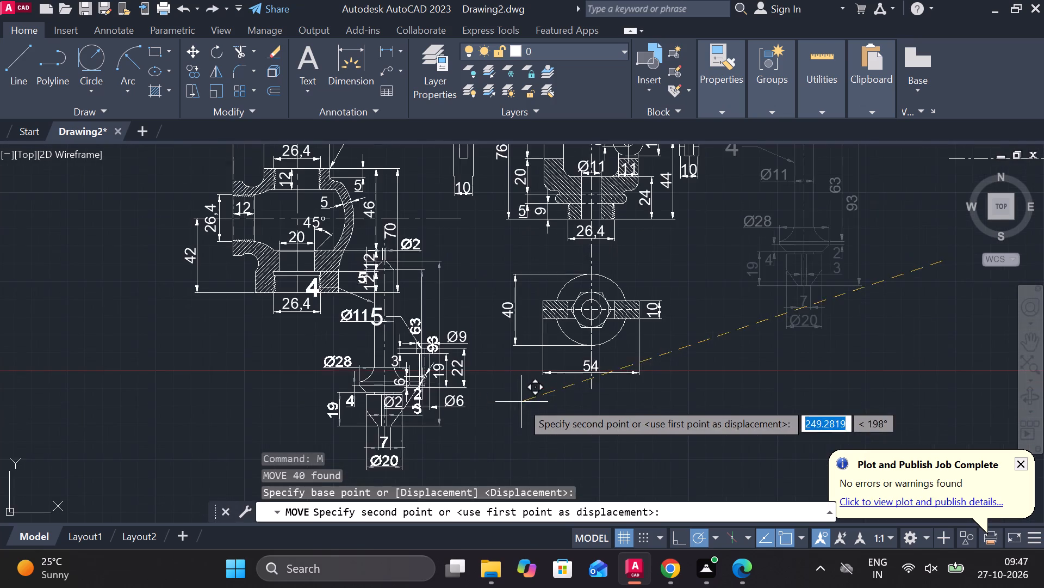
pyautogui.moveTo(519, 413); pyautogui.dragTo(680, 339, button='middle')
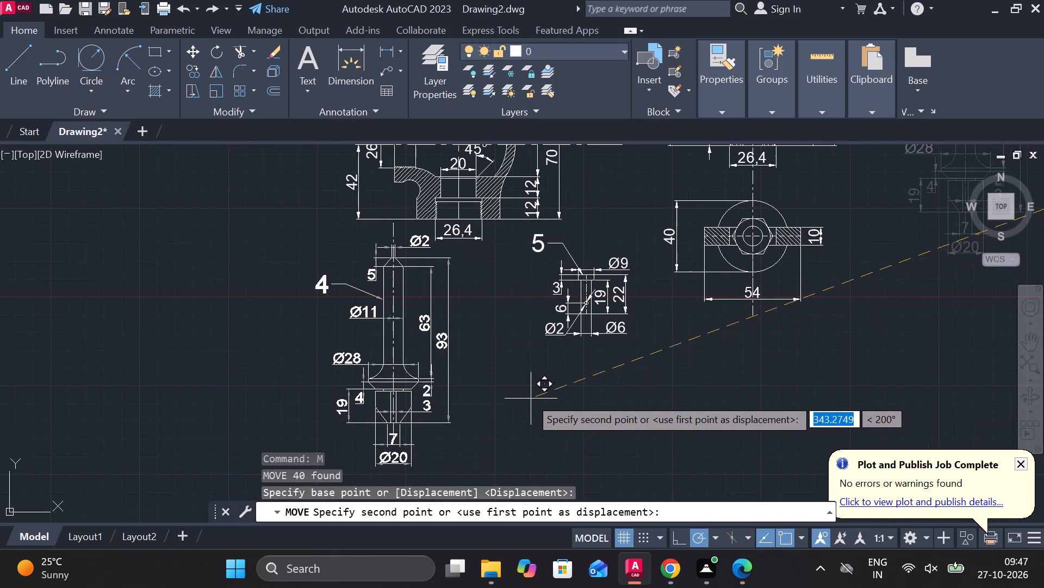
pyautogui.moveTo(512, 389); pyautogui.dragTo(555, 422, button='middle')
pyautogui.moveTo(480, 336); pyautogui.dragTo(543, 438, button='middle')
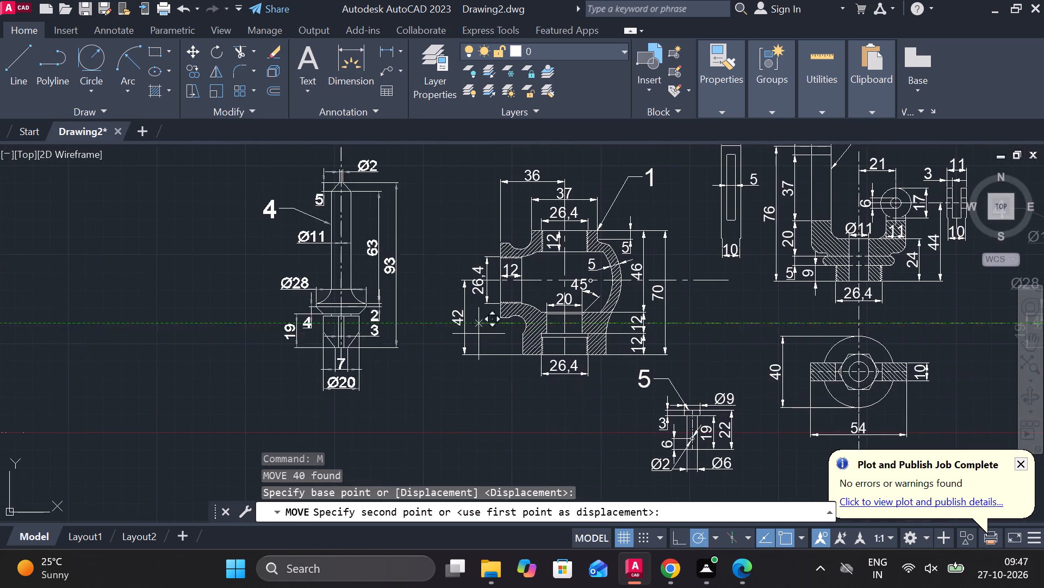
pyautogui.click(514, 330)
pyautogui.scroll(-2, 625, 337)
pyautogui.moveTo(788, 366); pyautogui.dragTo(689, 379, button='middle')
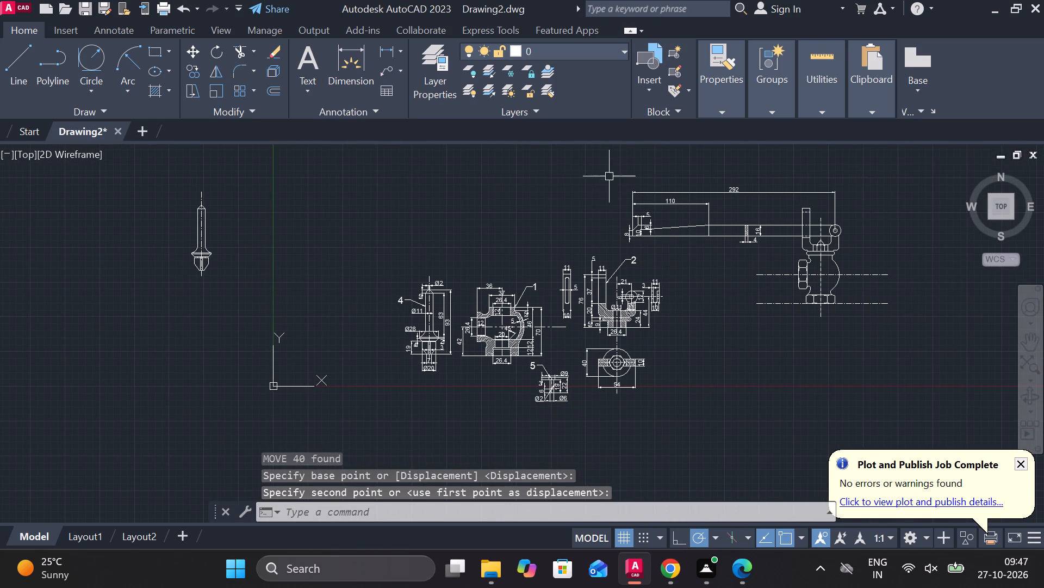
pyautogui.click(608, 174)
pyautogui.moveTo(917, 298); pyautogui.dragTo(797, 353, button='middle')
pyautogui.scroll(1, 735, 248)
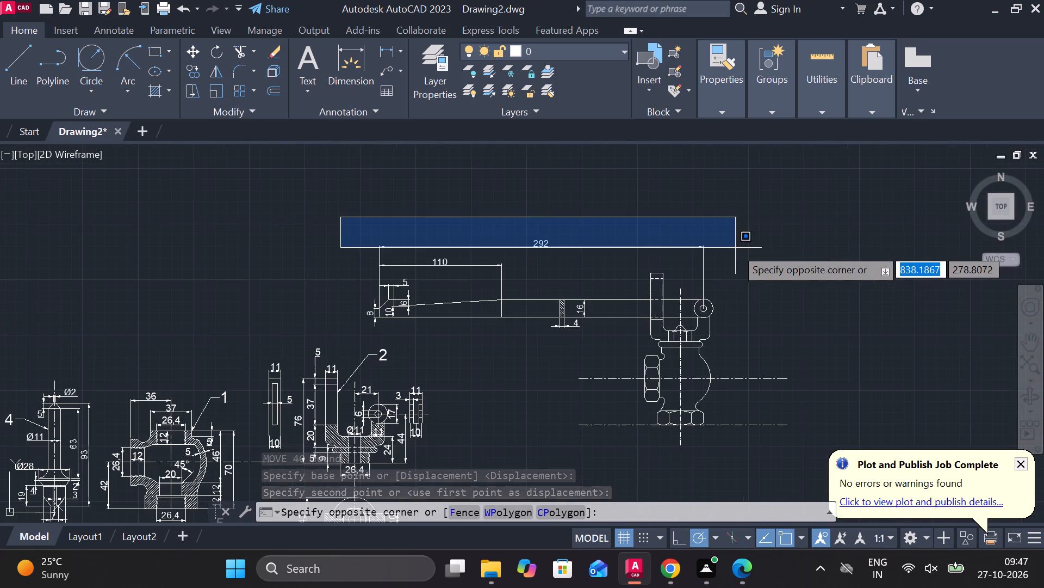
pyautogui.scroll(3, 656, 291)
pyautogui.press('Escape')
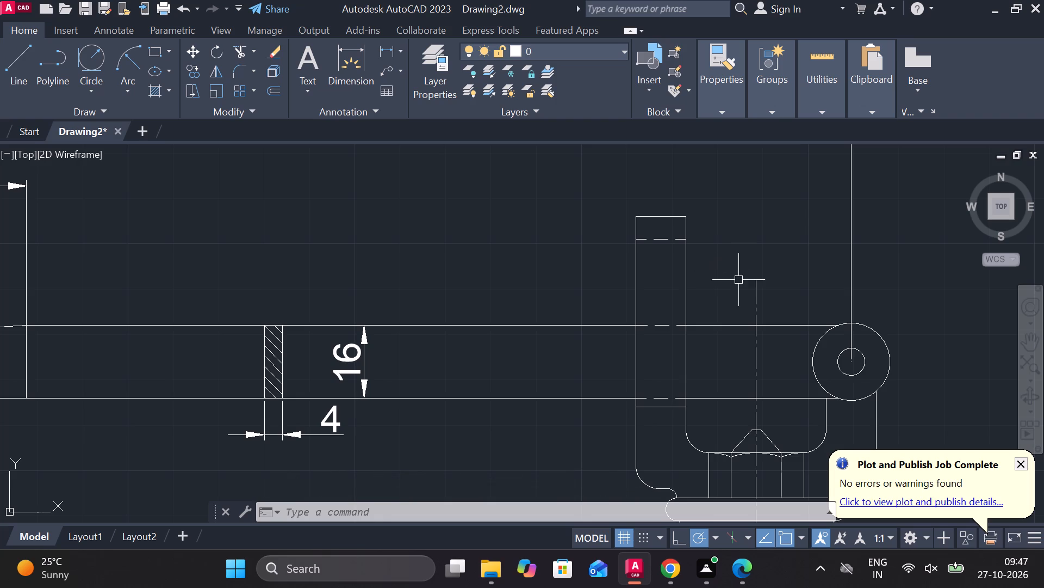
# Add a vertical linear dimension from the lever pivot's centre to the collar's lower edge, placed to the right of the bracket.
pyautogui.moveTo(745, 310); pyautogui.dragTo(607, 270, button='middle')
pyautogui.moveTo(711, 223); pyautogui.dragTo(542, 141, button='middle')
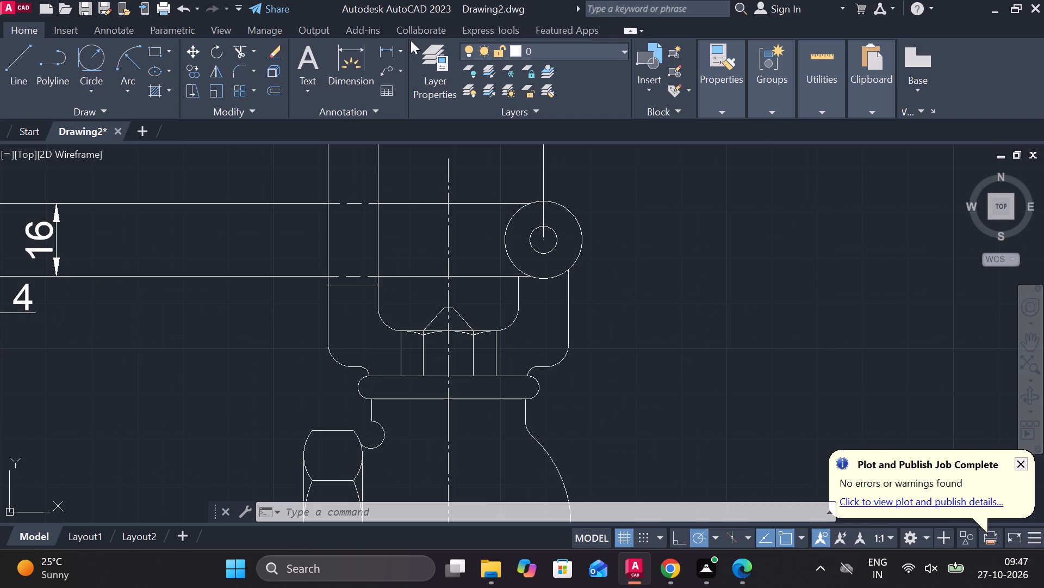
pyautogui.click(386, 50)
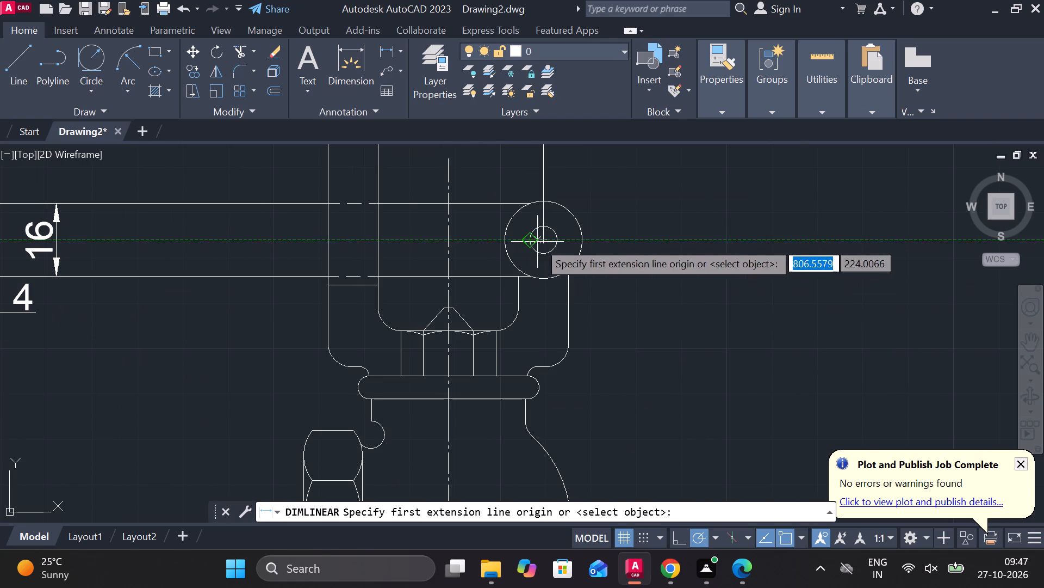
pyautogui.click(540, 242)
pyautogui.moveTo(601, 304); pyautogui.dragTo(601, 250, button='middle')
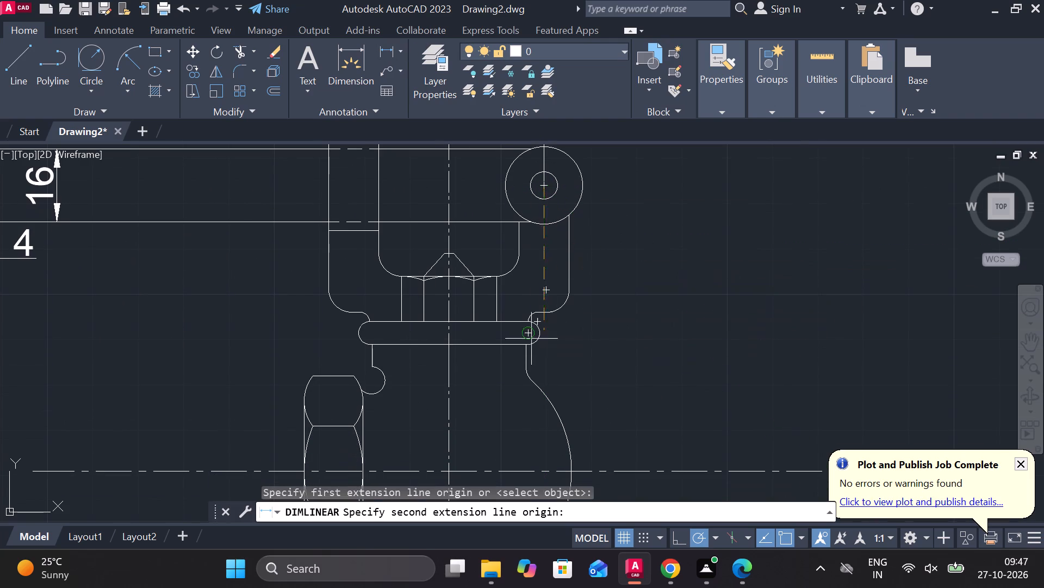
pyautogui.moveTo(506, 344); pyautogui.dragTo(521, 347)
pyautogui.click(646, 289)
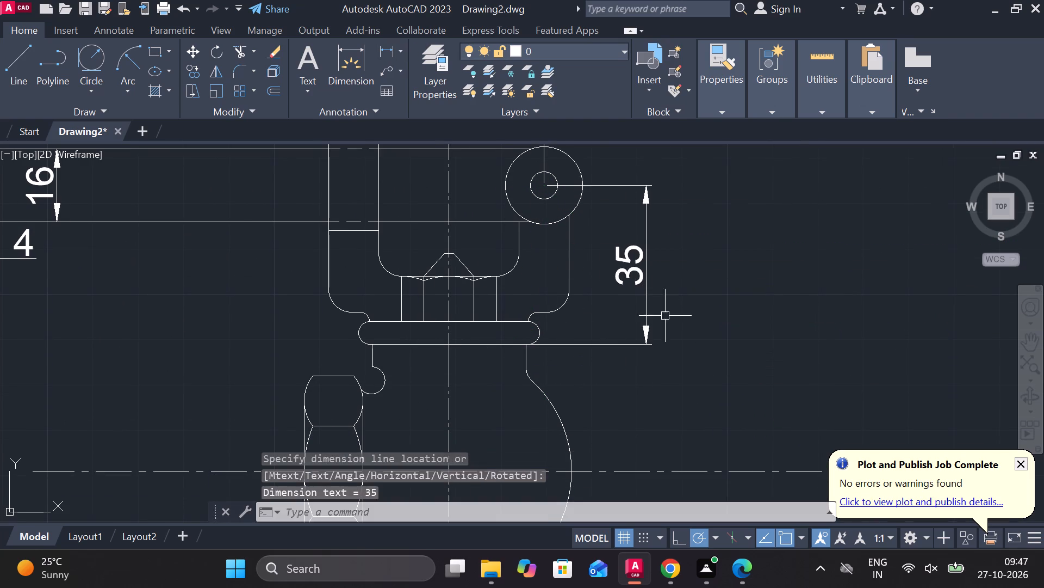
# Add a vertical linear dimension from the collar's lower edge to the bottom centreline, aligned beneath the pivot-to-collar dimension.
pyautogui.moveTo(669, 322); pyautogui.dragTo(647, 158, button='middle')
pyautogui.moveTo(662, 209); pyautogui.dragTo(639, 261, button='middle')
pyautogui.press('space')
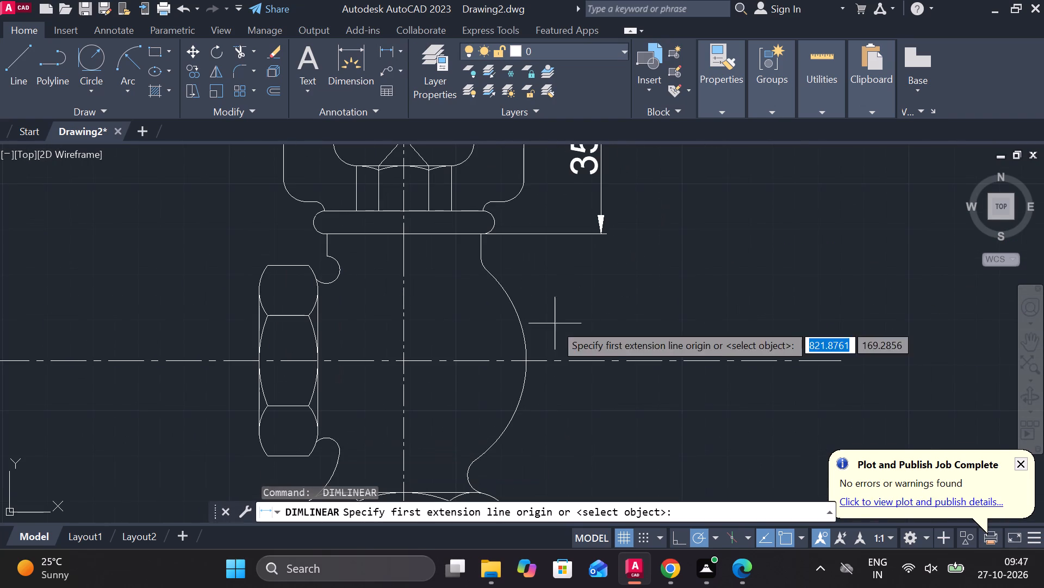
pyautogui.click(466, 236)
pyautogui.scroll(-2, 475, 252)
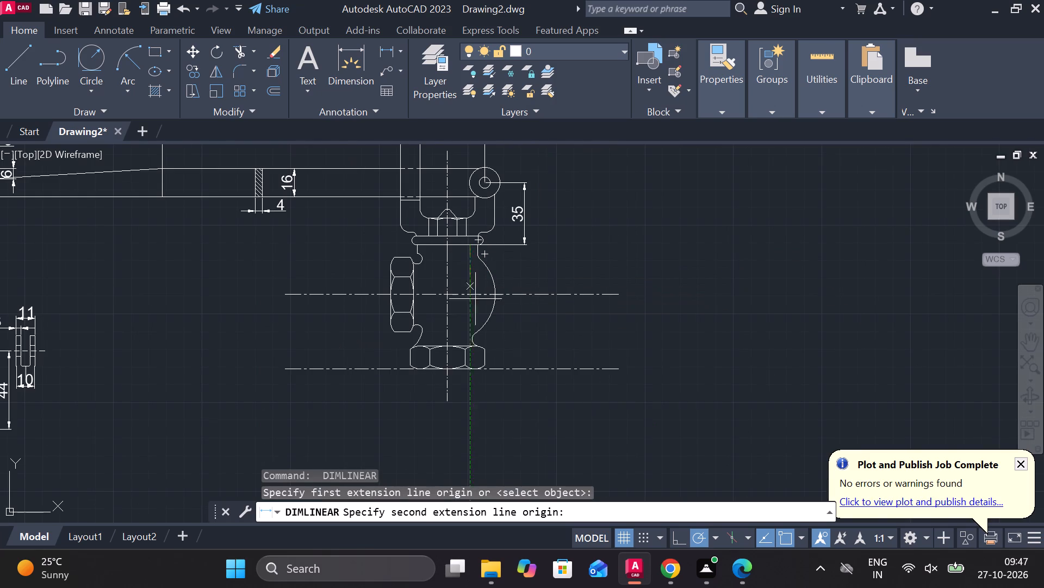
pyautogui.click(456, 372)
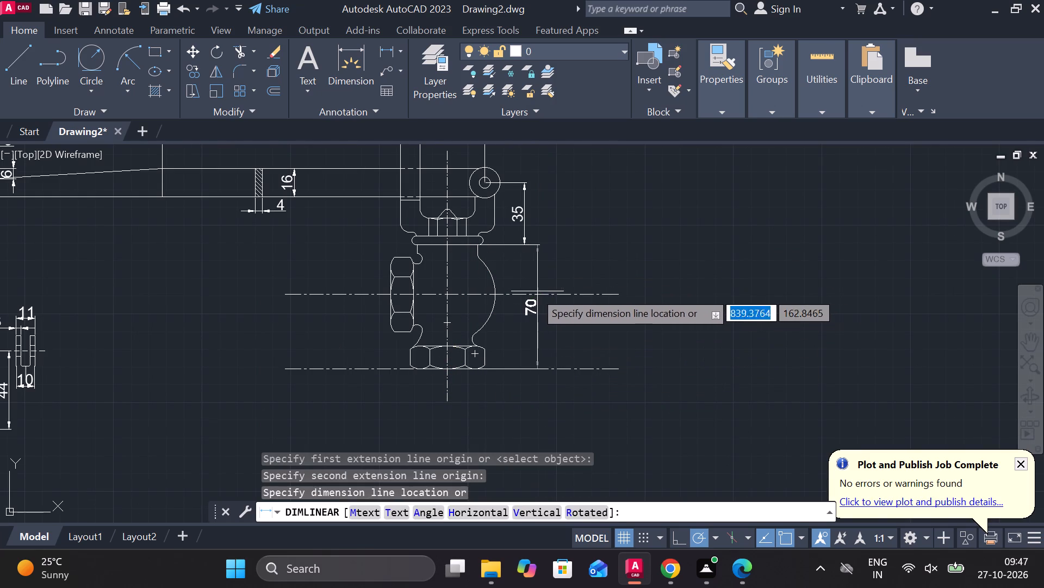
pyautogui.click(525, 259)
# Add a vertical linear dimension for the bottom hex nut's height, placed between the nut and the valve body's height dimension.
pyautogui.moveTo(556, 297); pyautogui.dragTo(610, 293, button='middle')
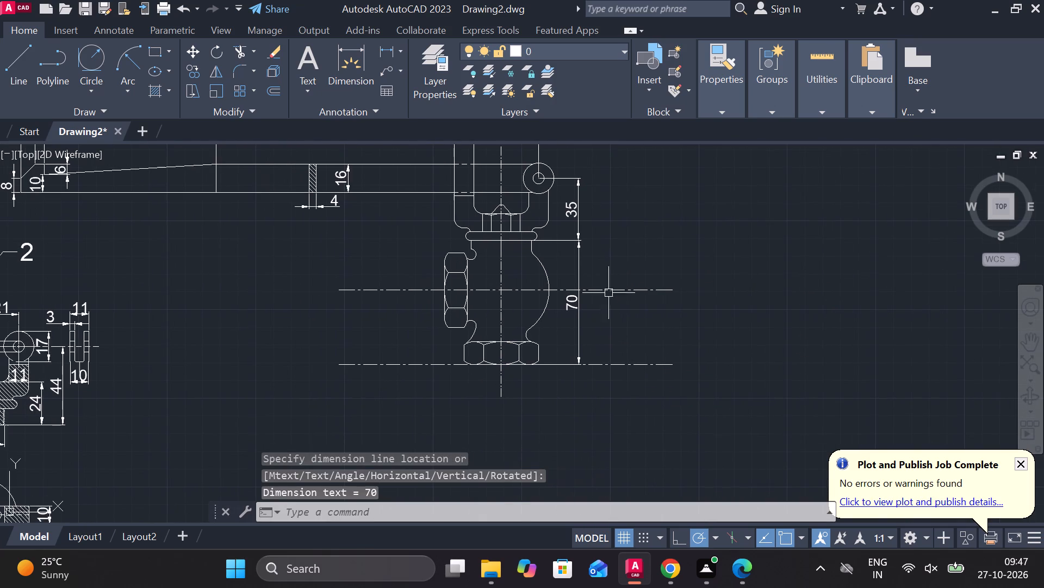
pyautogui.scroll(2, 605, 387)
pyautogui.press('space')
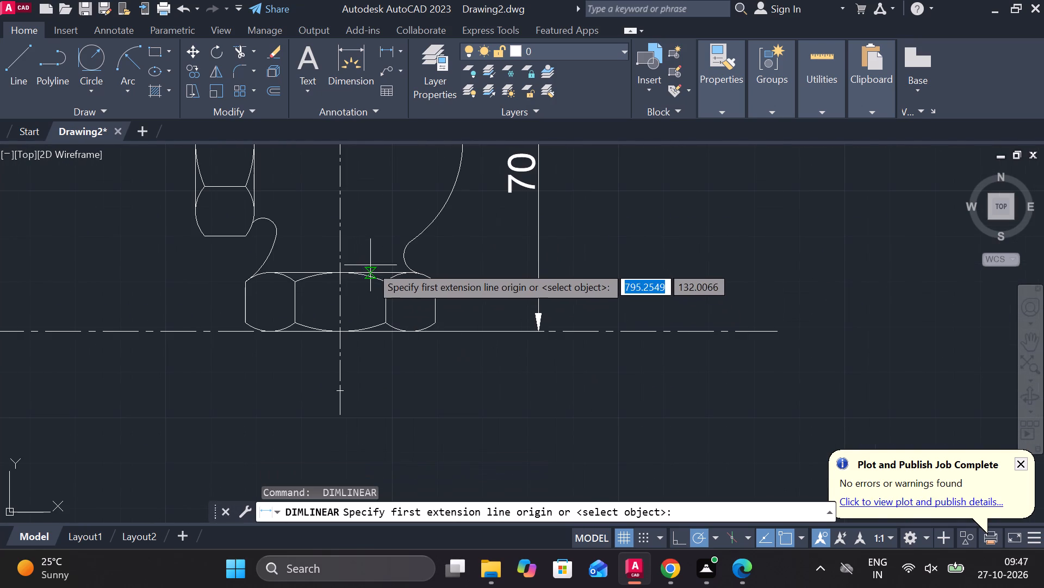
pyautogui.click(370, 265)
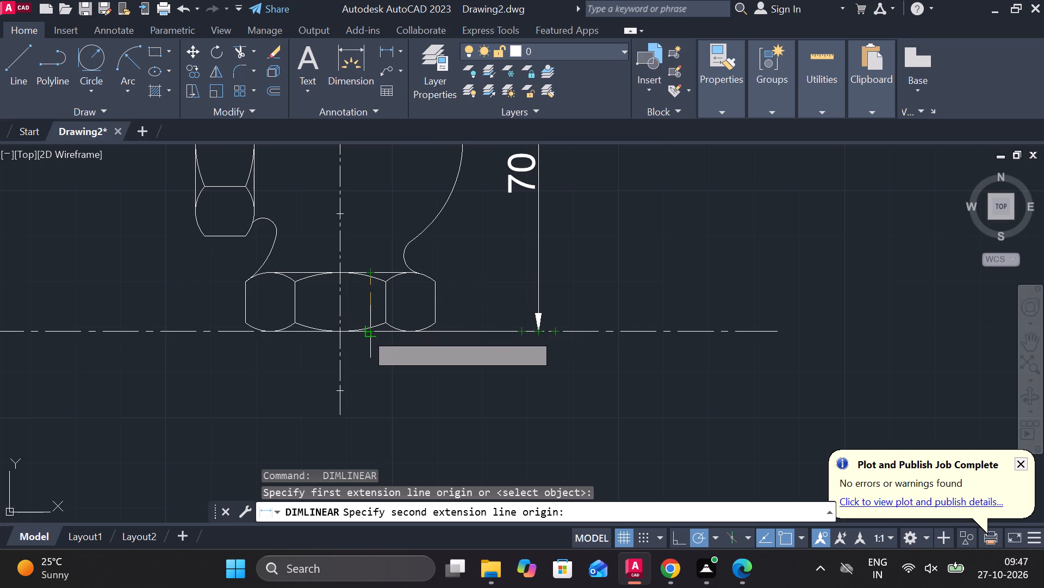
pyautogui.click(365, 333)
pyautogui.click(492, 295)
# Add a horizontal linear dimension across the full width of the bottom hex nut, placed below it.
pyautogui.moveTo(527, 332); pyautogui.dragTo(649, 315, button='middle')
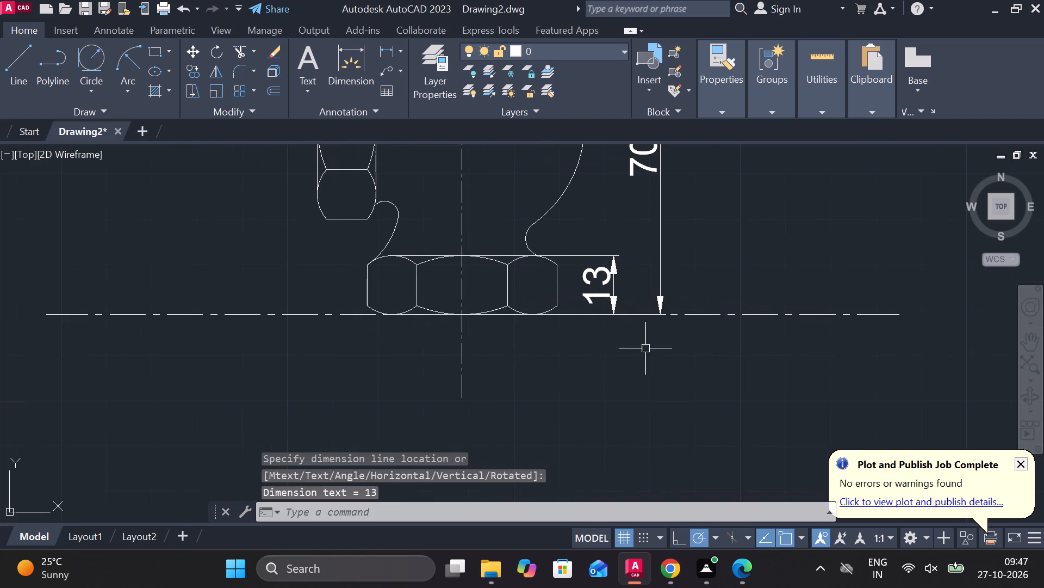
pyautogui.press('space')
pyautogui.click(366, 298)
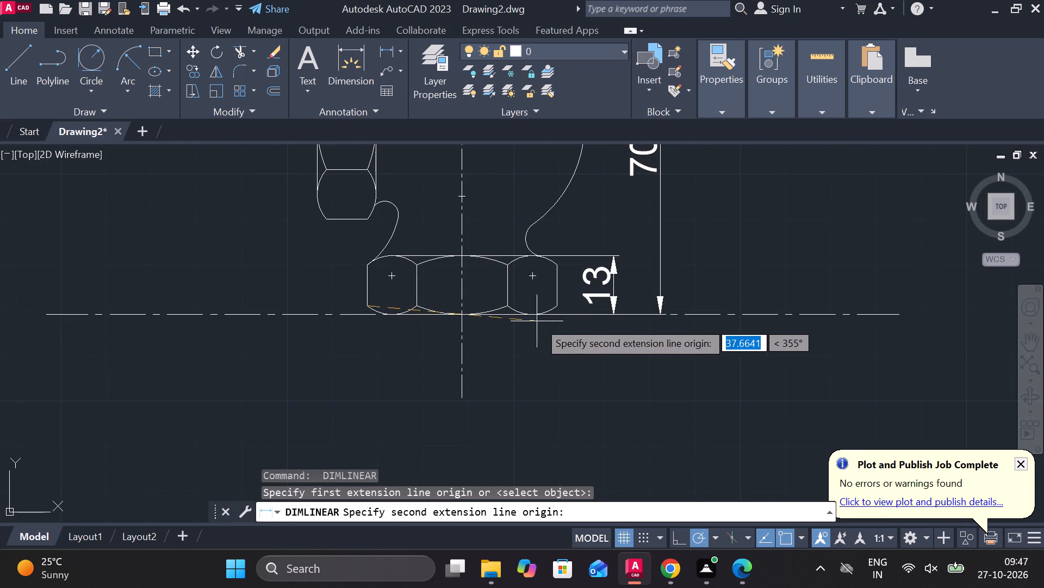
pyautogui.click(555, 314)
pyautogui.moveTo(519, 361); pyautogui.dragTo(561, 332, button='middle')
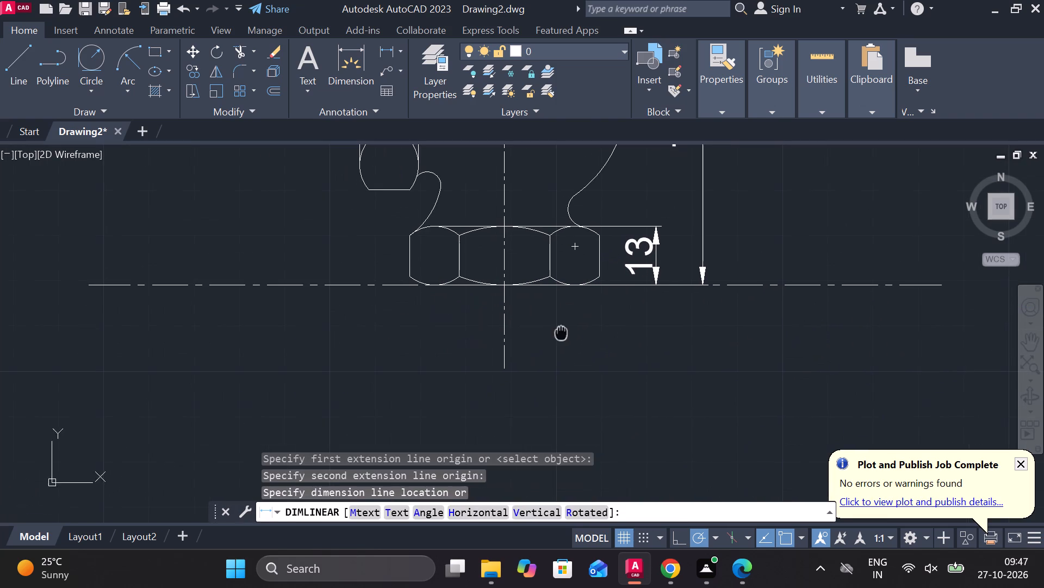
pyautogui.click(569, 342)
# Add the diameter symbol in front of the bottom hex nut's width dimension text.
pyautogui.doubleClick(519, 327)
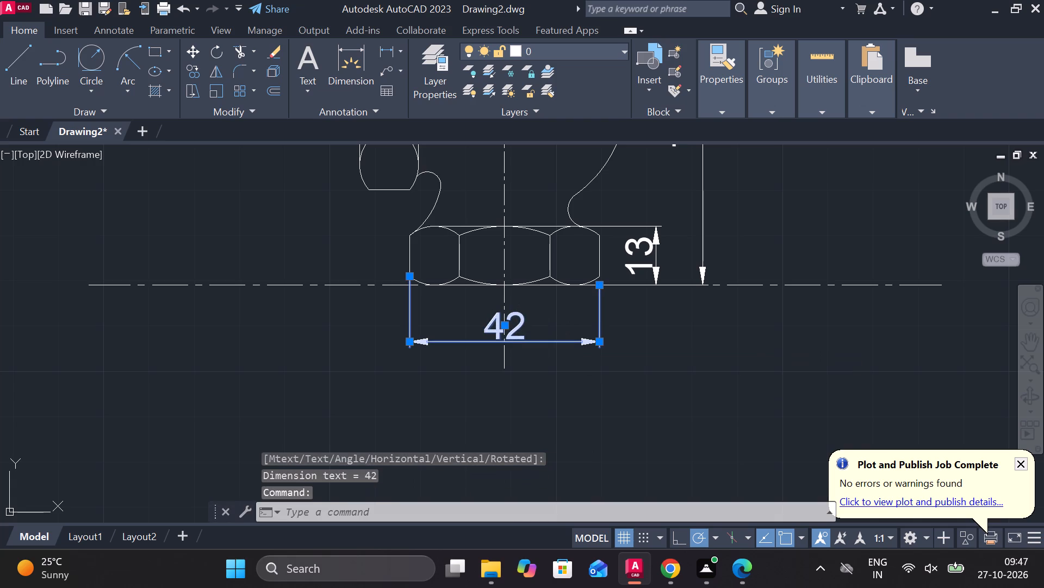
pyautogui.click(691, 99)
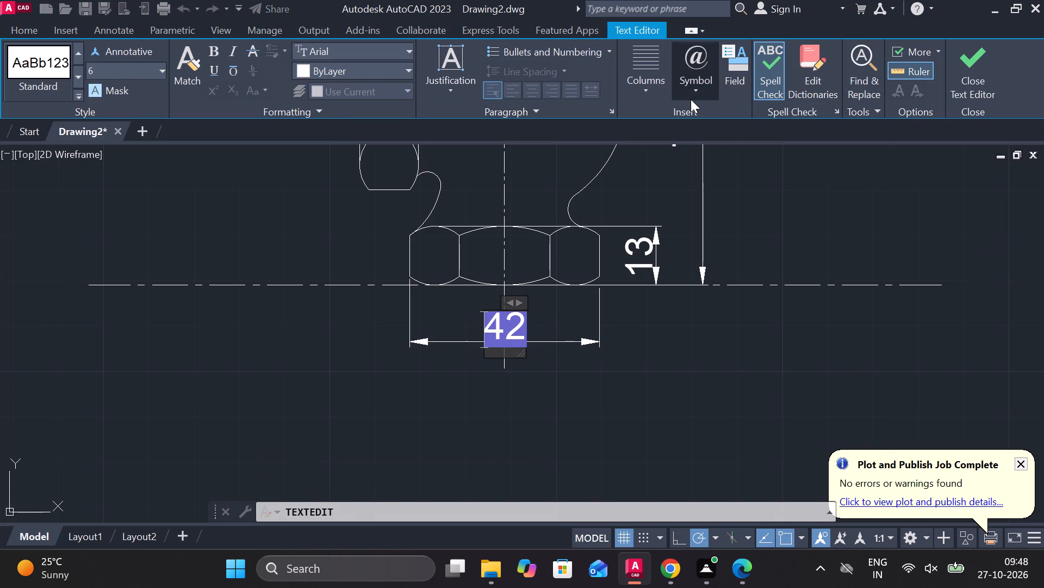
pyautogui.click(722, 145)
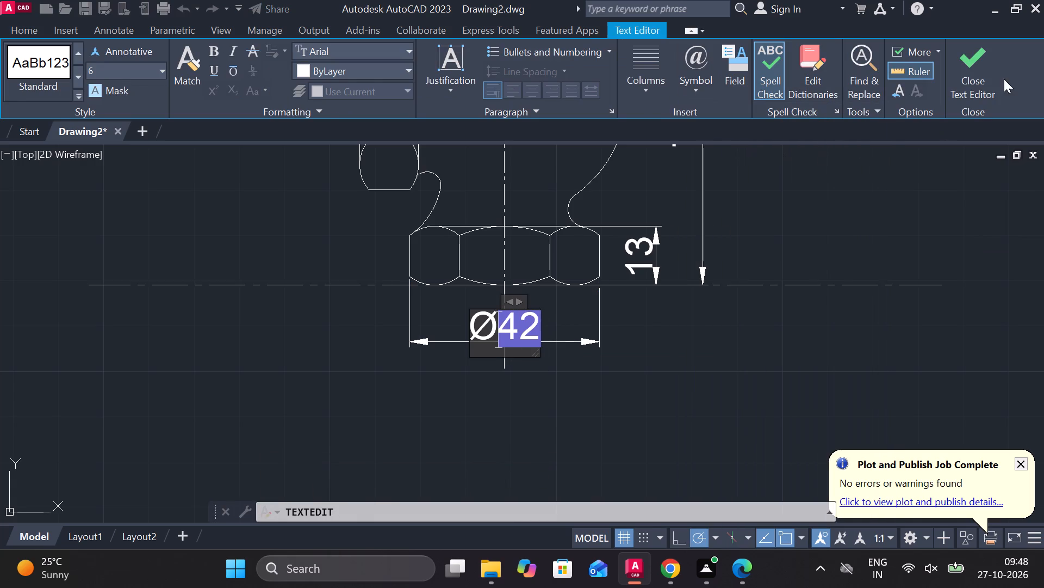
pyautogui.click(983, 67)
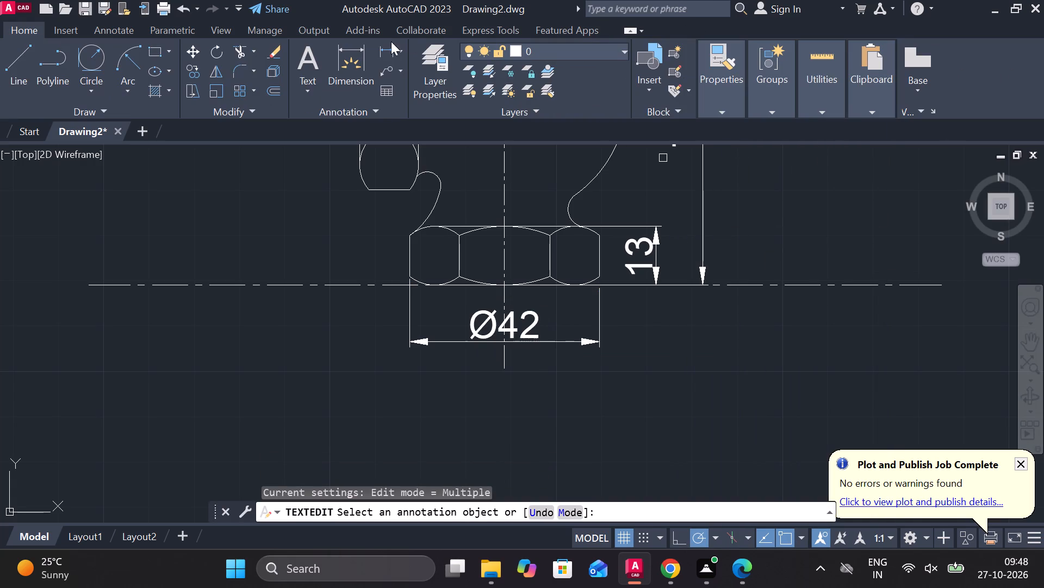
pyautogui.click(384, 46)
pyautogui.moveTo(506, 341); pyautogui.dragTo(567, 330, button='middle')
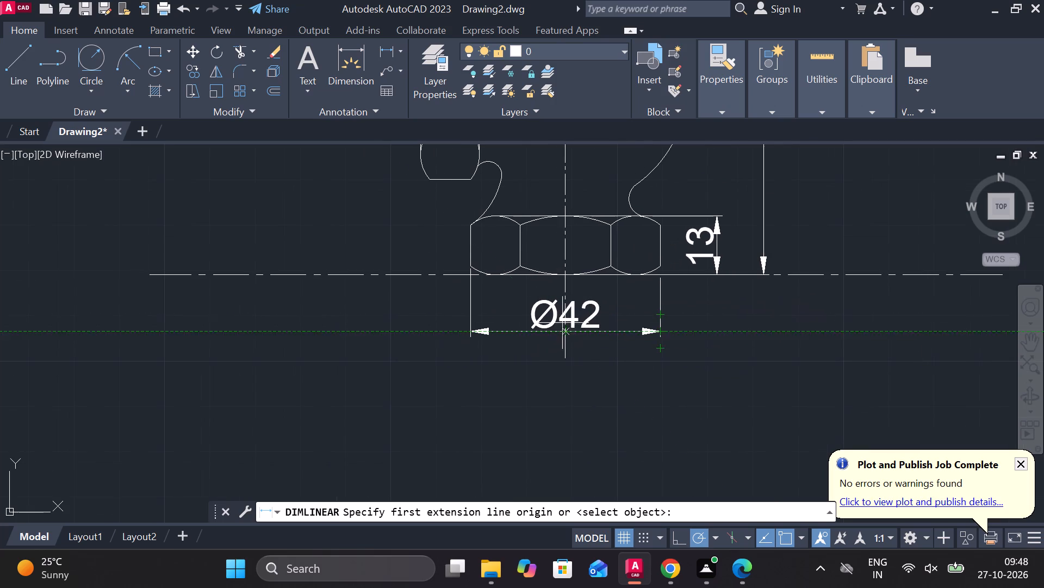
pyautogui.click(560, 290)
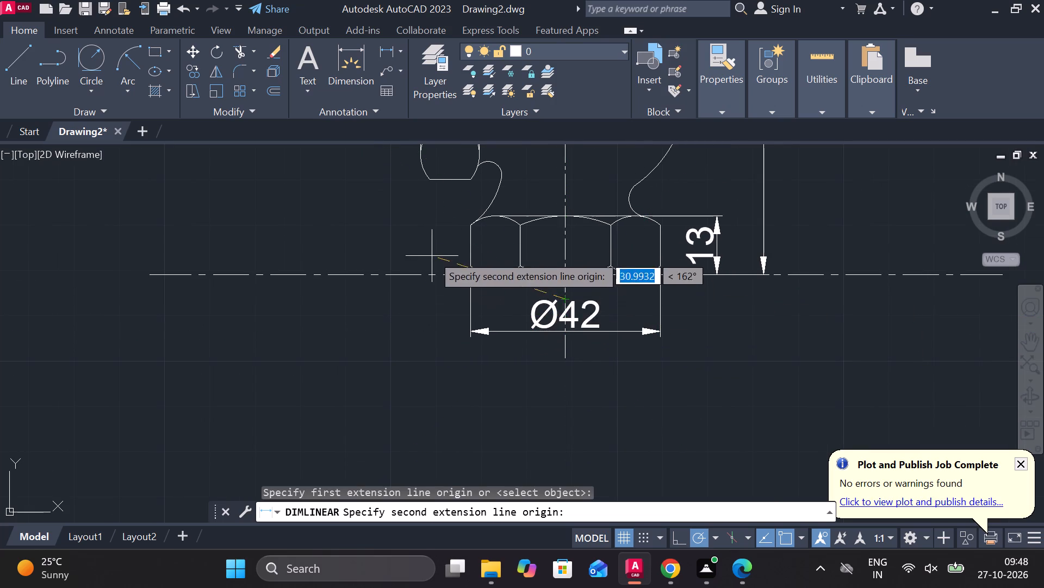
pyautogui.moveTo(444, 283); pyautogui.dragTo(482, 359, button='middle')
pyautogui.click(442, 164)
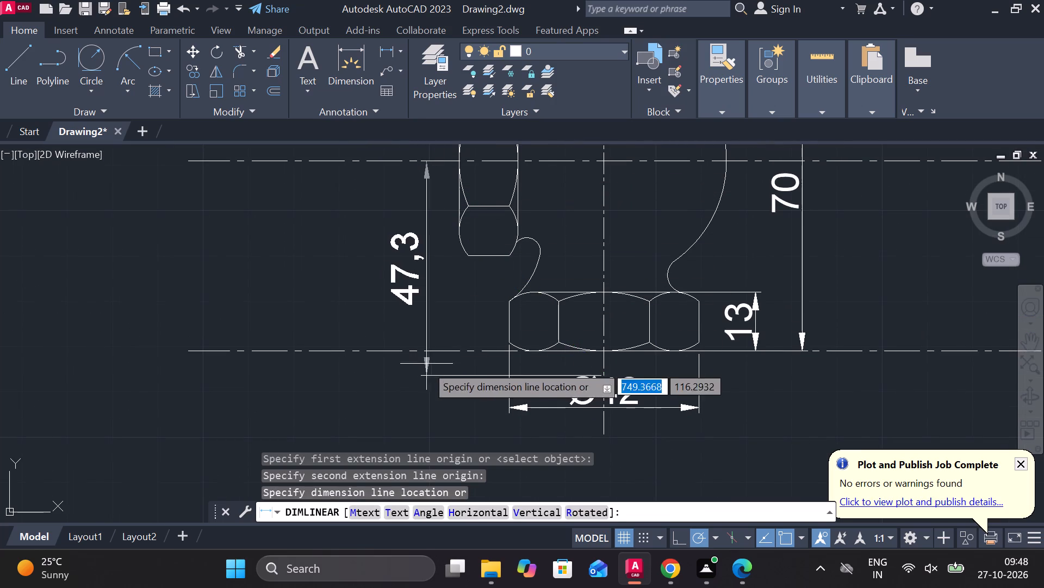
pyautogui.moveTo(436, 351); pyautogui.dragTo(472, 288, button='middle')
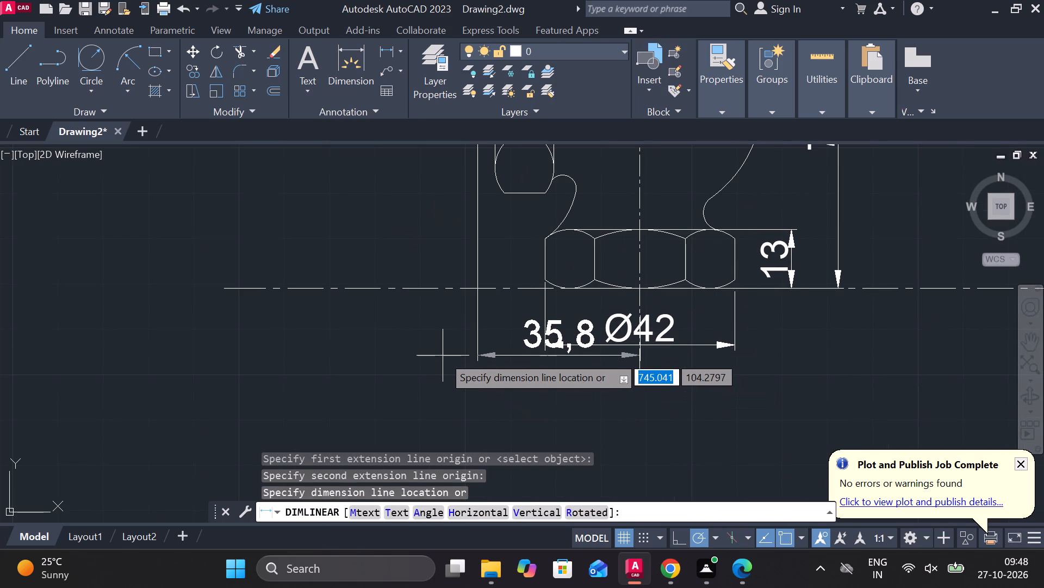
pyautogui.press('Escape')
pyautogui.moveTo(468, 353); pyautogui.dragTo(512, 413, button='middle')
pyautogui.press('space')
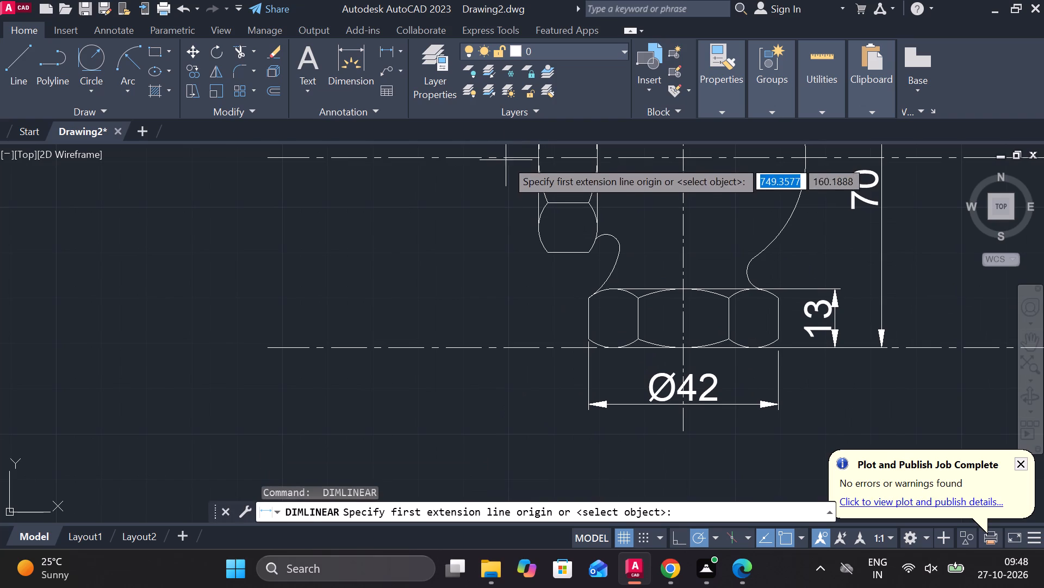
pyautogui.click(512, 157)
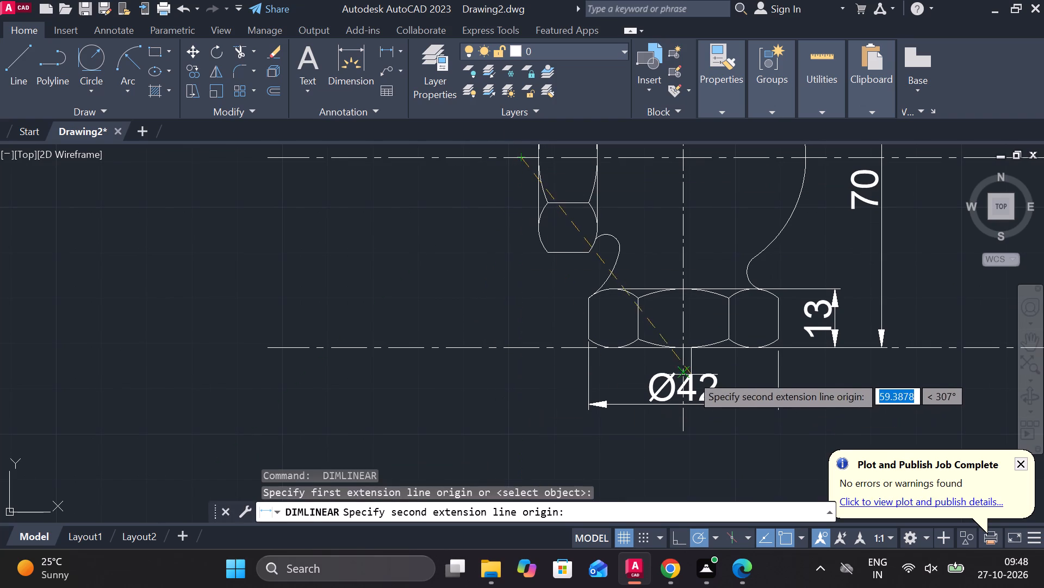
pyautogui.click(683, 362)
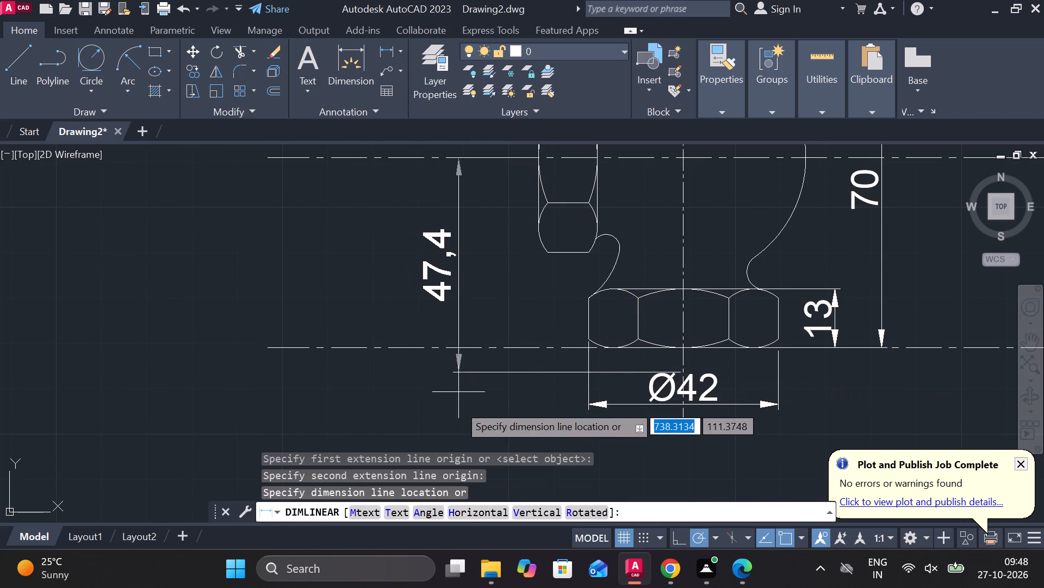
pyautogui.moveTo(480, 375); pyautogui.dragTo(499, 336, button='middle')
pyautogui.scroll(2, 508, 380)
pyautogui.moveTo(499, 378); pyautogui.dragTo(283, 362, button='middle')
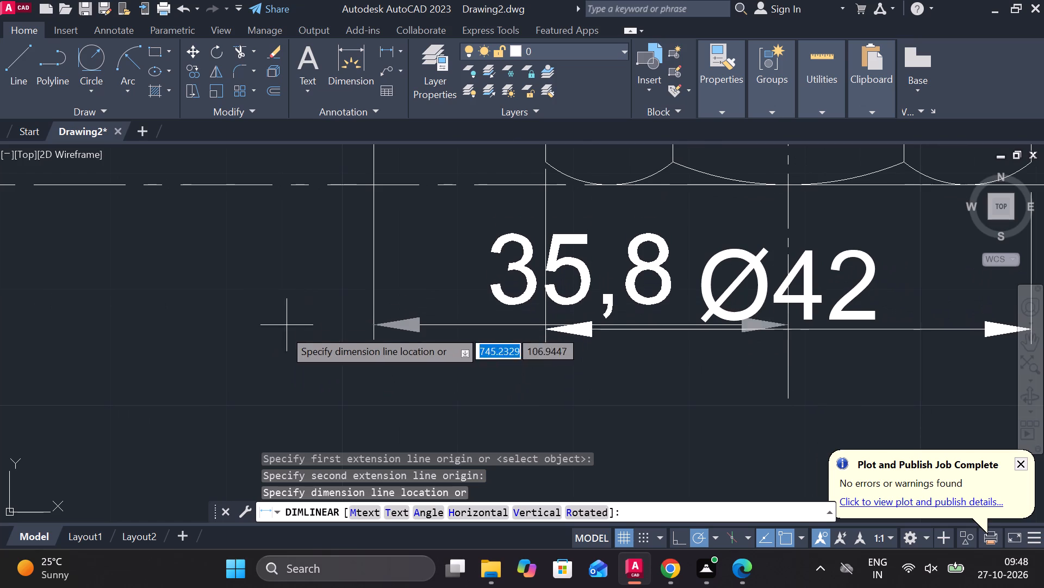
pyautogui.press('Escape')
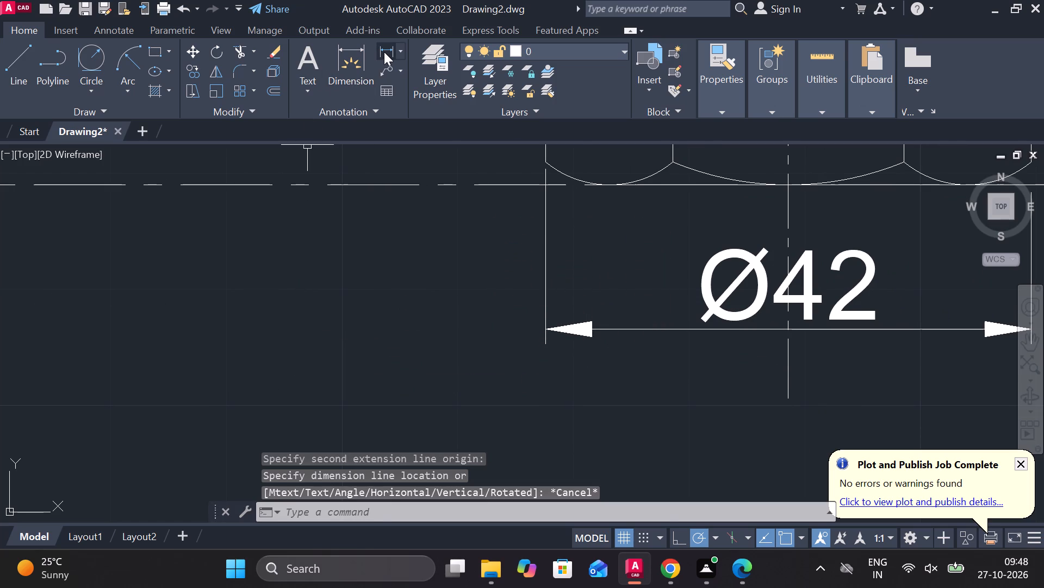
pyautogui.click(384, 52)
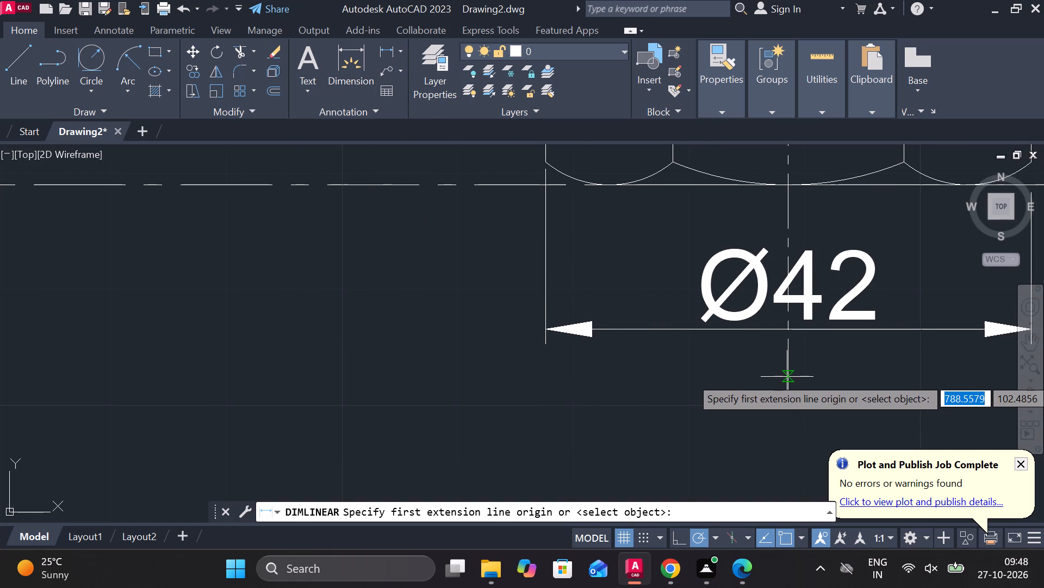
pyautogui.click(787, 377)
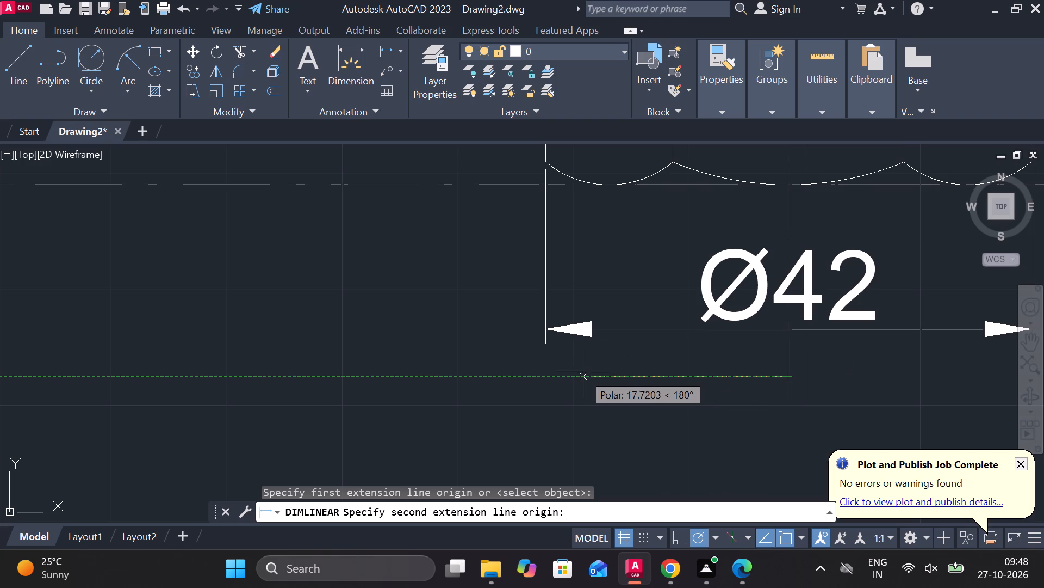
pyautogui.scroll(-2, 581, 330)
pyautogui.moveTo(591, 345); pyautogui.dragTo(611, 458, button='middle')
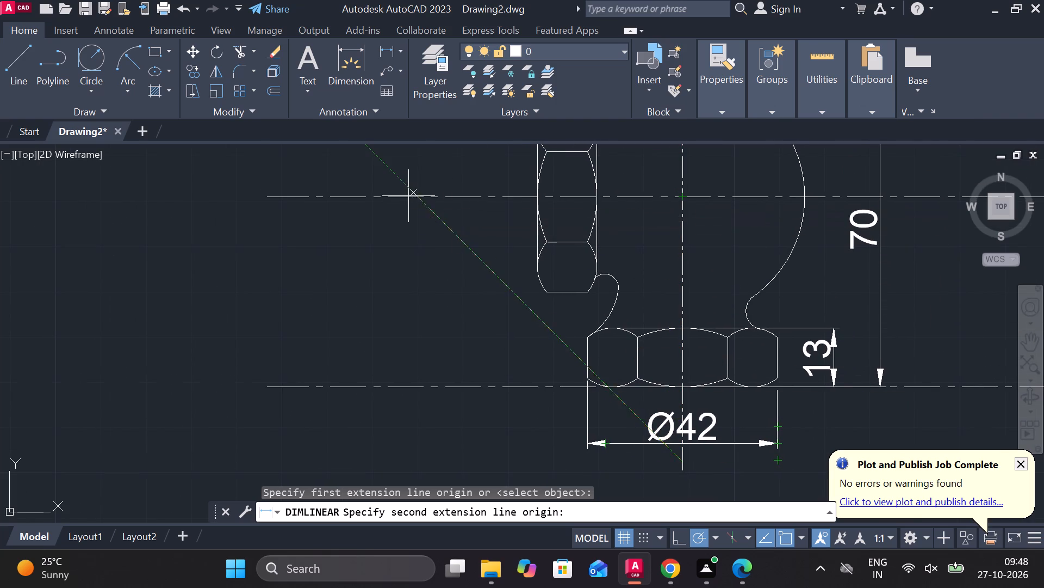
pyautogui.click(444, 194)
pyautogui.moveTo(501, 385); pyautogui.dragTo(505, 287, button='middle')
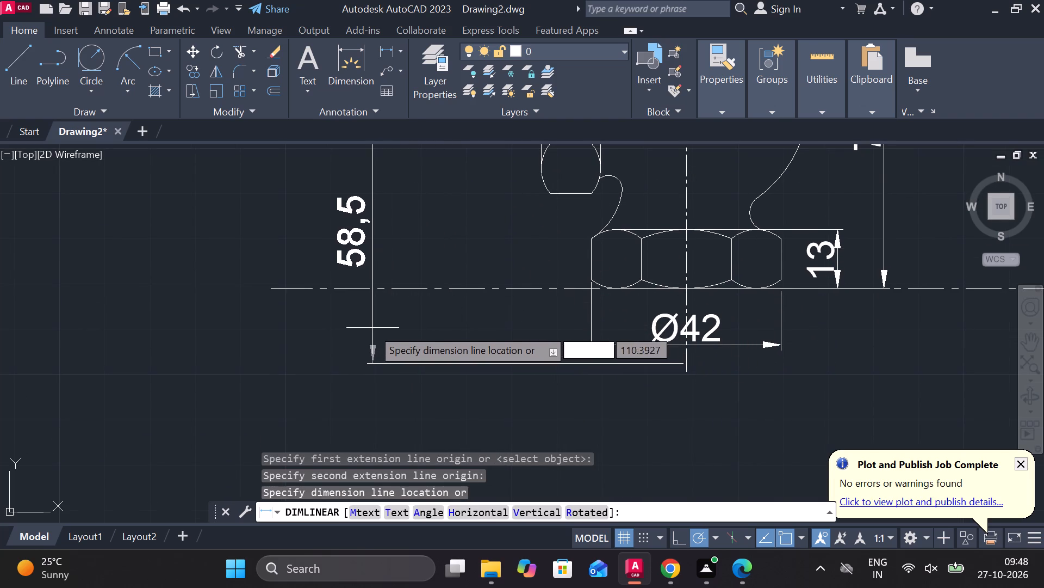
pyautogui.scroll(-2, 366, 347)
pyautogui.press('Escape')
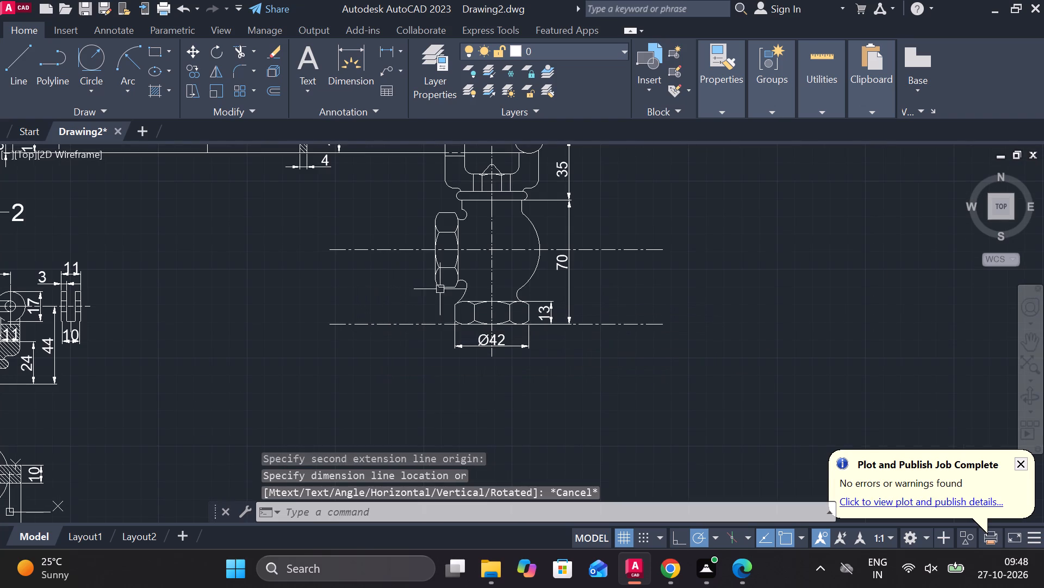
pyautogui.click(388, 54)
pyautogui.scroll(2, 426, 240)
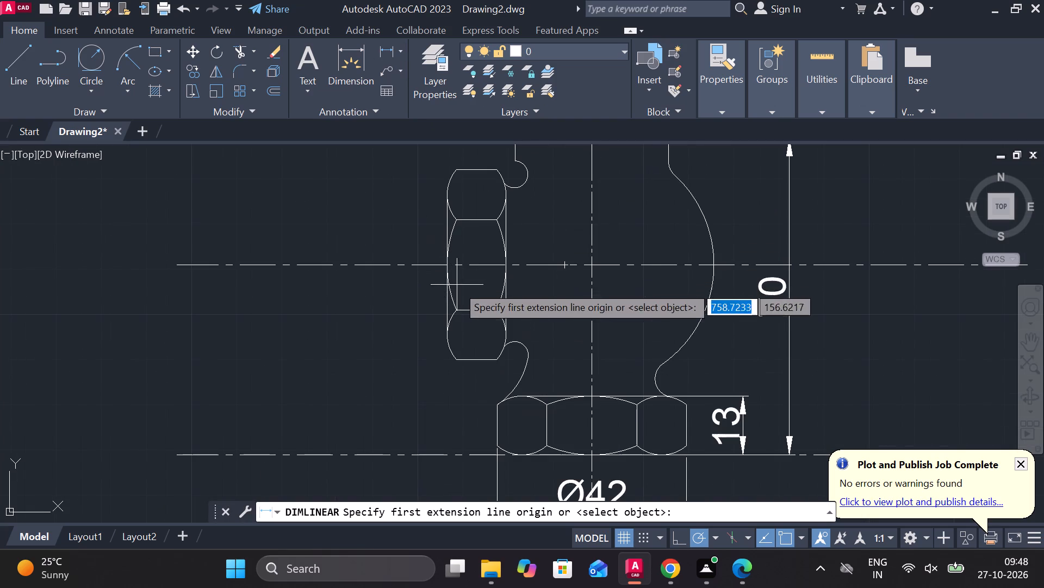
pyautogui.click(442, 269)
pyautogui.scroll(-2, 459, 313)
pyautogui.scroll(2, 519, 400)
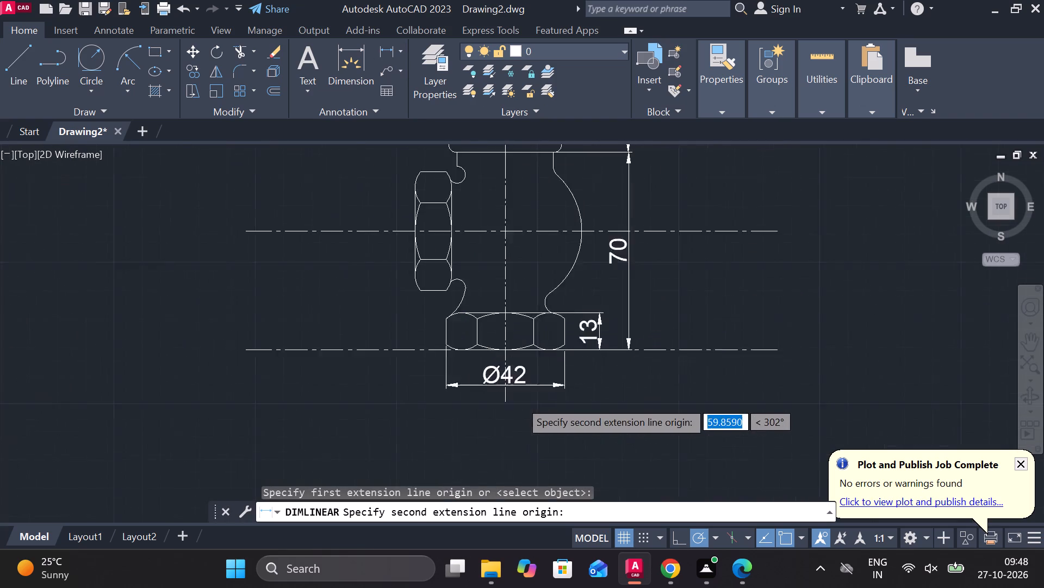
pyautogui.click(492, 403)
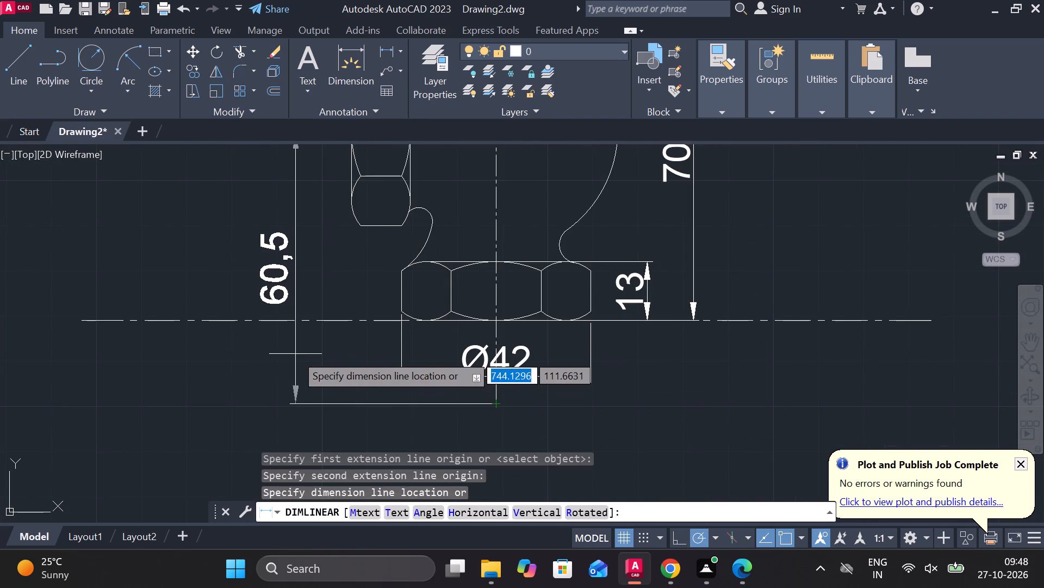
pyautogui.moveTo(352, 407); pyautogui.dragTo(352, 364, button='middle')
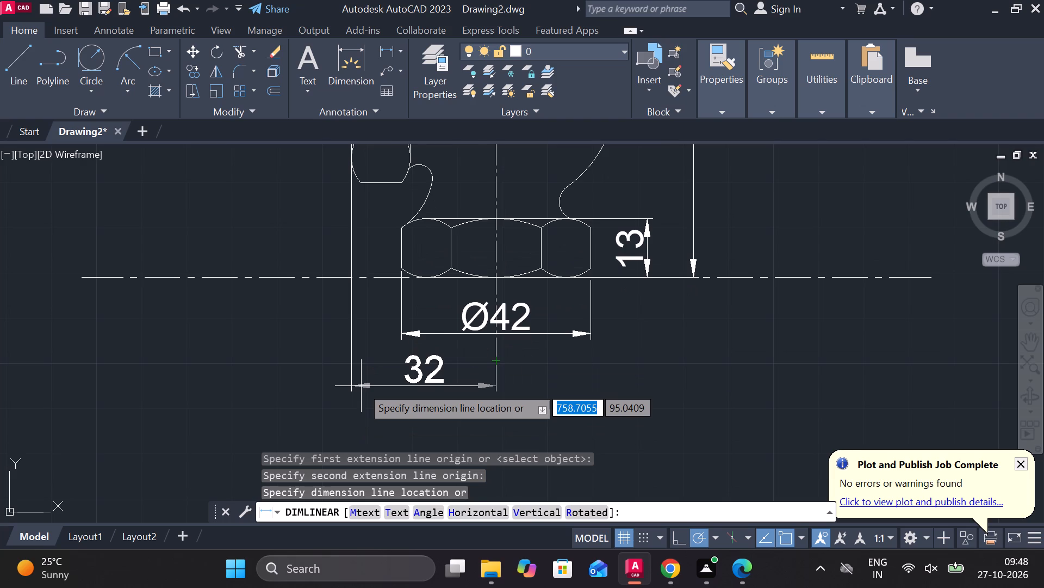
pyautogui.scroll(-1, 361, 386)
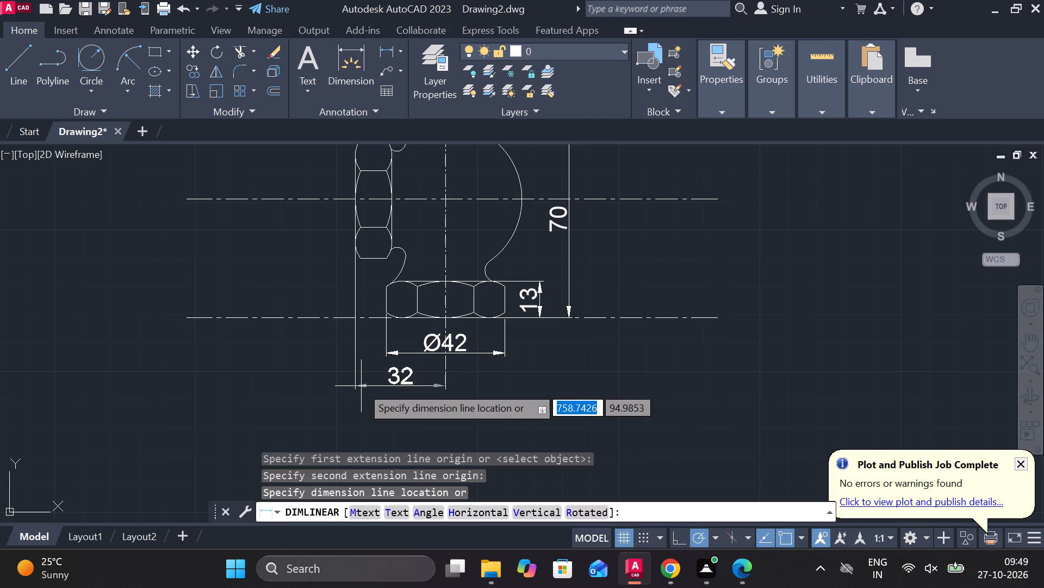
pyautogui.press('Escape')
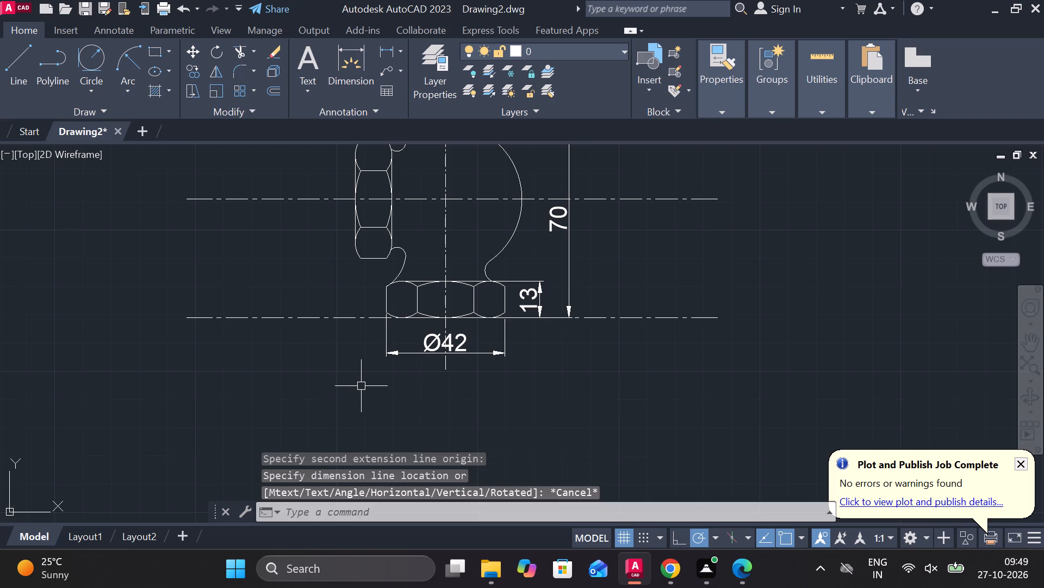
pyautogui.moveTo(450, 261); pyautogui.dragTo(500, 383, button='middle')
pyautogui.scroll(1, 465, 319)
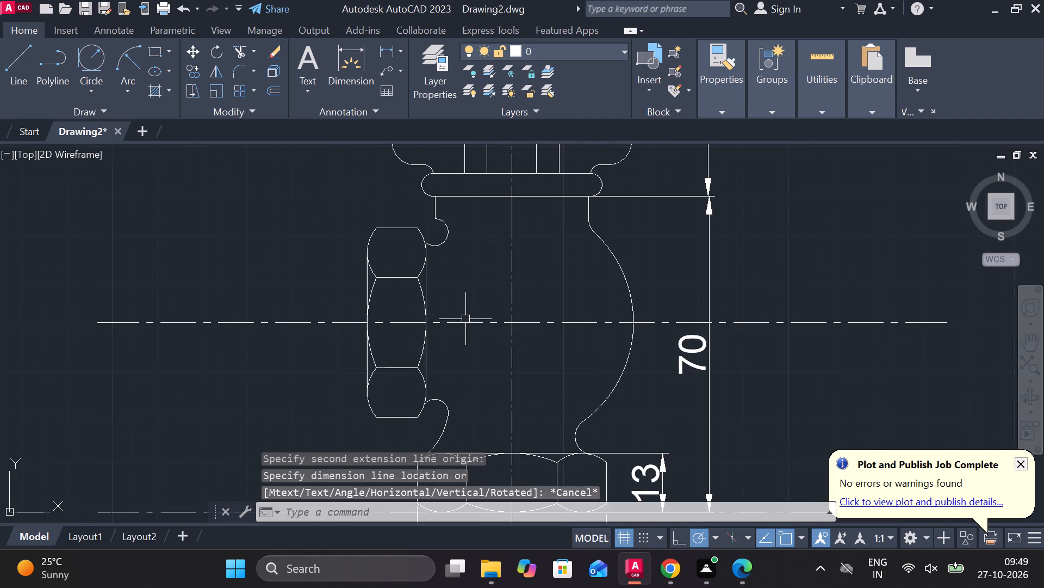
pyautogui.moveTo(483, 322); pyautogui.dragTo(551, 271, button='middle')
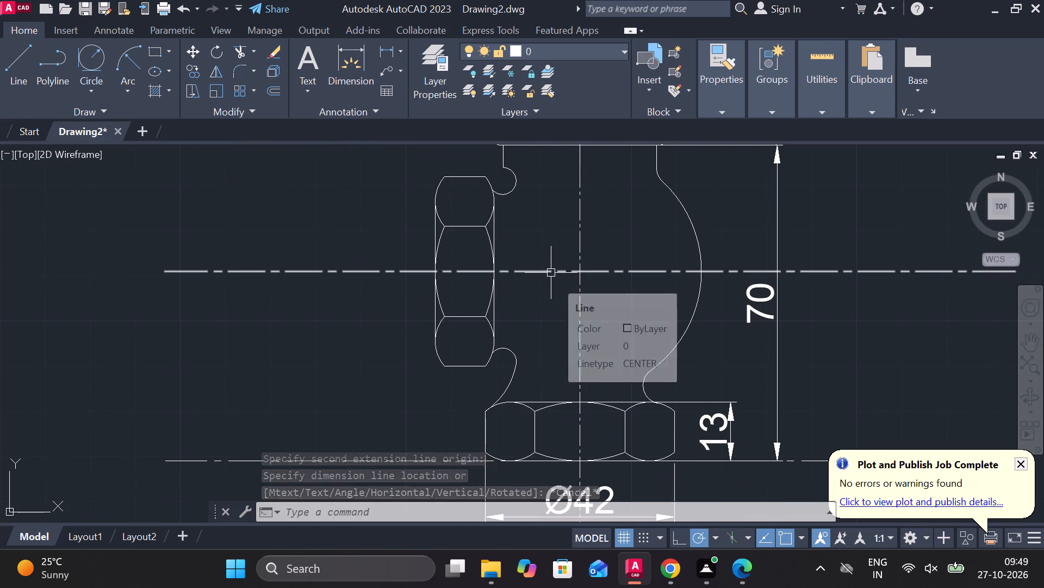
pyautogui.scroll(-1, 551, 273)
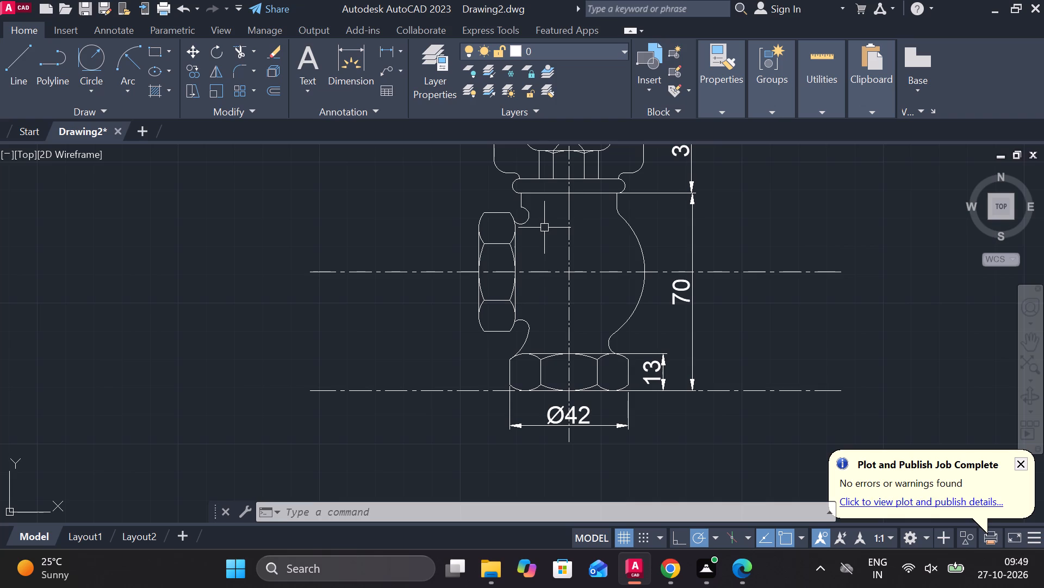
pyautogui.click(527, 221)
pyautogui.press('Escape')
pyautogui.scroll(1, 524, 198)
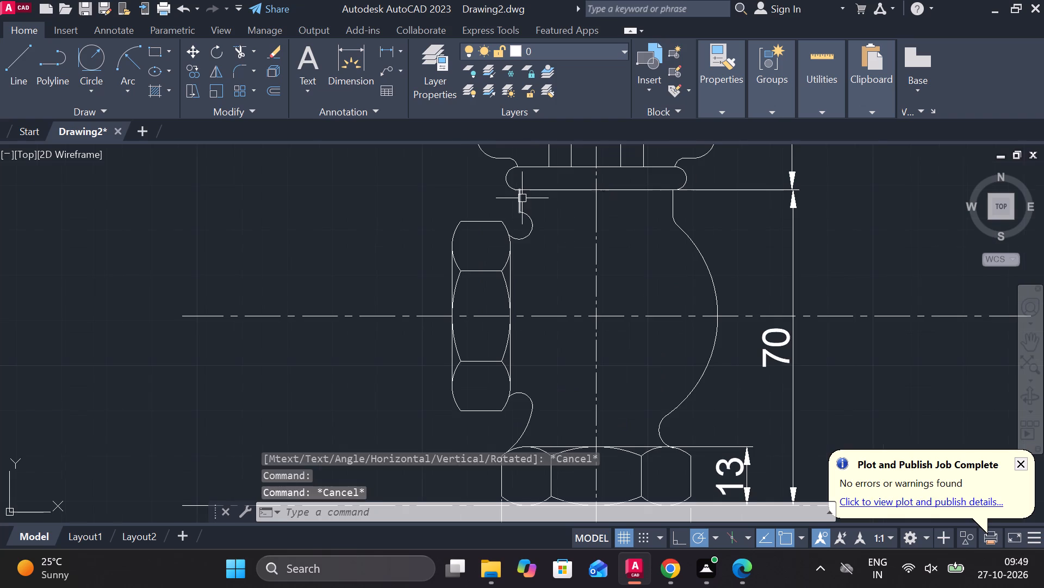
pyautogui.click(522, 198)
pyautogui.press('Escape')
# Draw a 36 mm line left along the horizontal centreline from the body's centre, continuing vertically down past the bottom centreline.
pyautogui.scroll(-1, 565, 265)
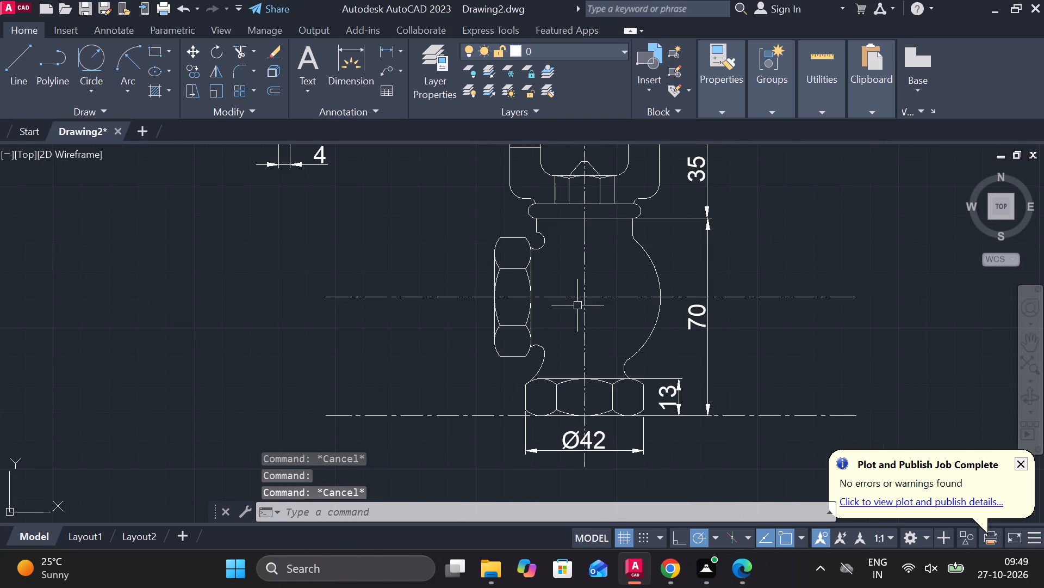
pyautogui.press('l')
pyautogui.press('Return')
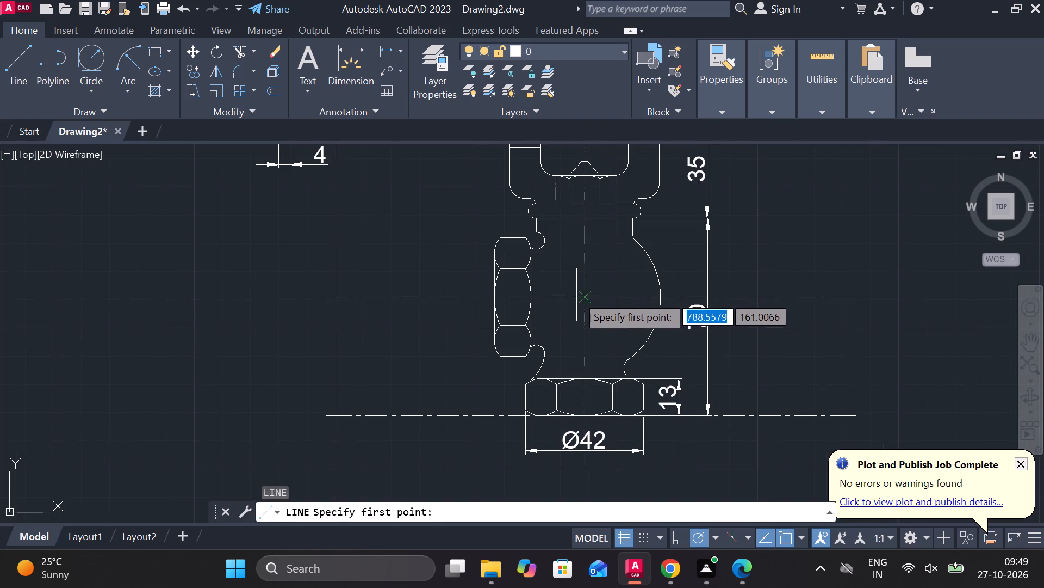
pyautogui.click(582, 297)
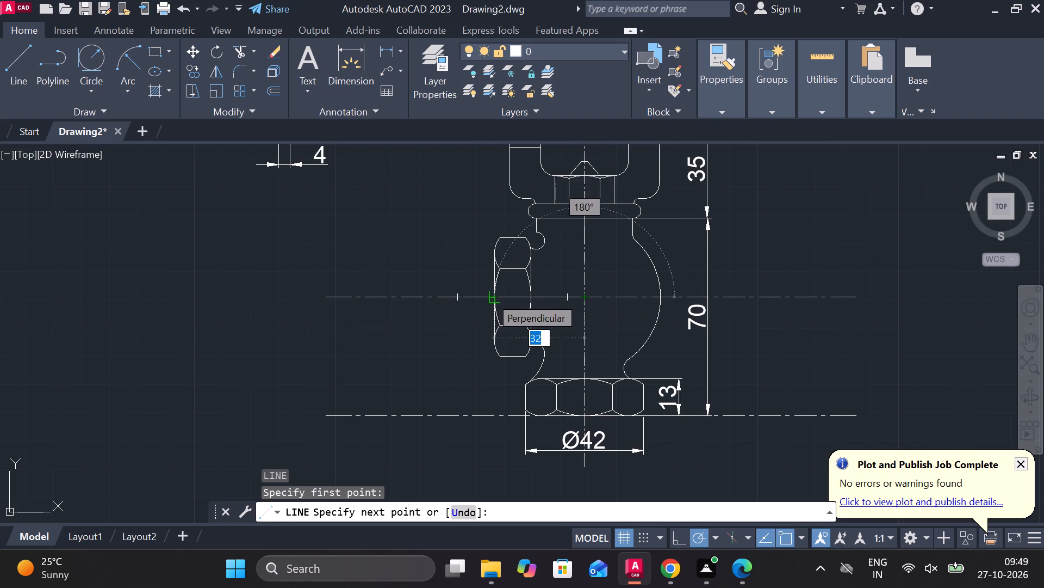
pyautogui.write('36')
pyautogui.press('Return')
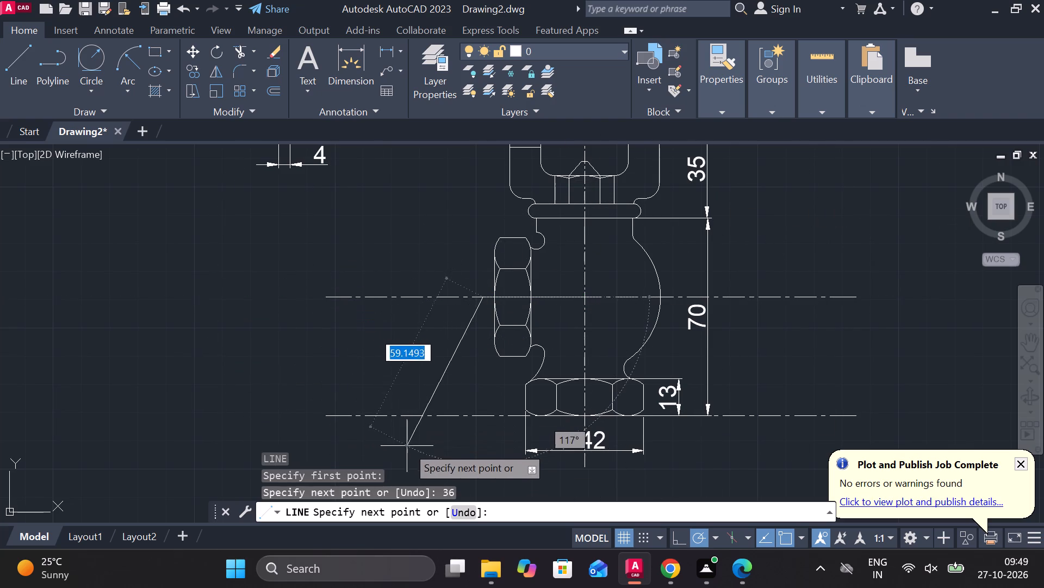
pyautogui.click(473, 462)
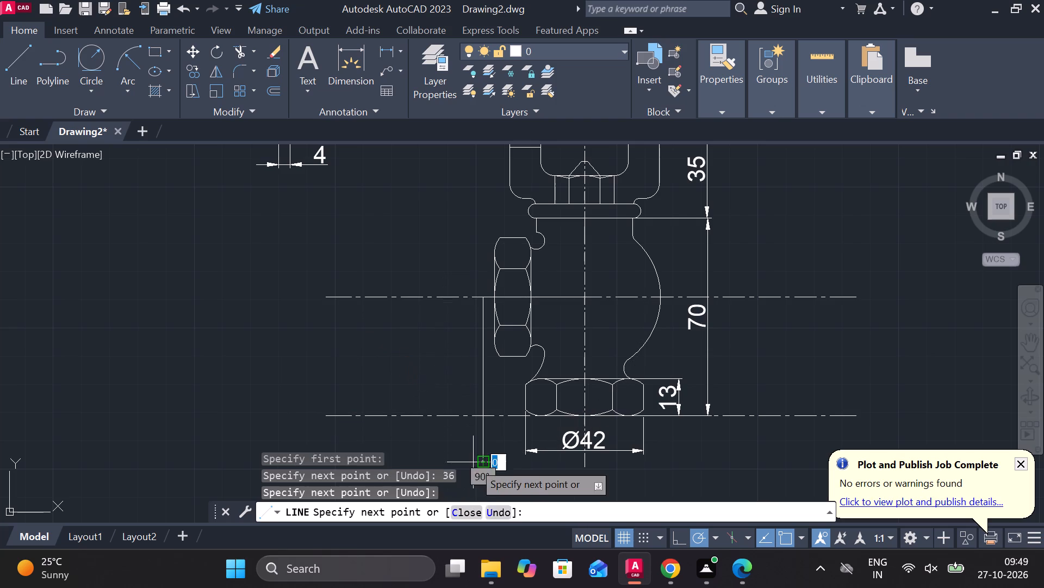
pyautogui.press('Escape')
# Erase the valve body's left neck outline: the two arcs below the side nut and the short line and arc above it.
pyautogui.click(543, 358)
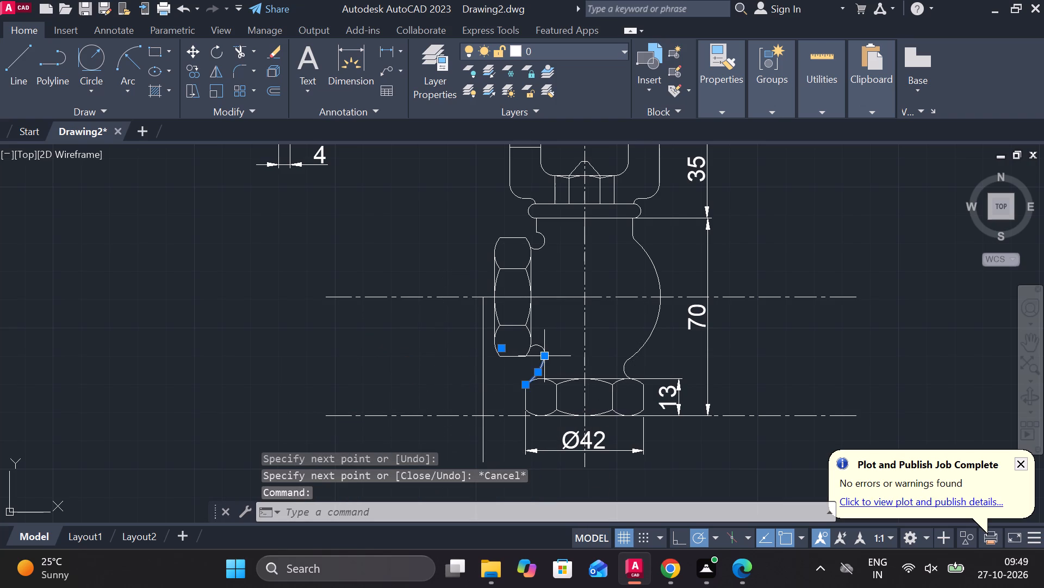
pyautogui.click(543, 349)
pyautogui.write('E')
pyautogui.press('space')
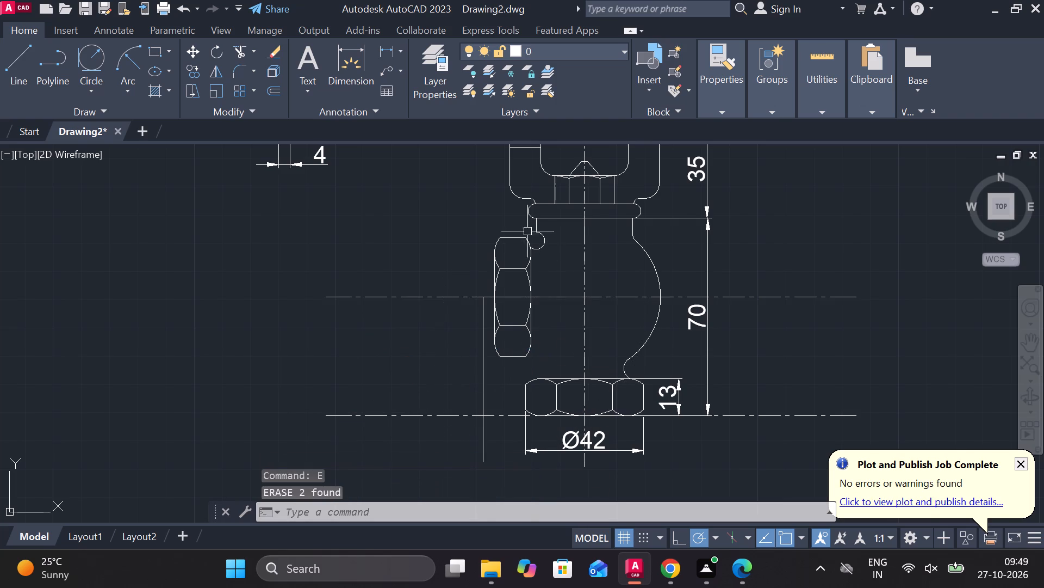
pyautogui.scroll(2, 530, 240)
pyautogui.click(550, 201)
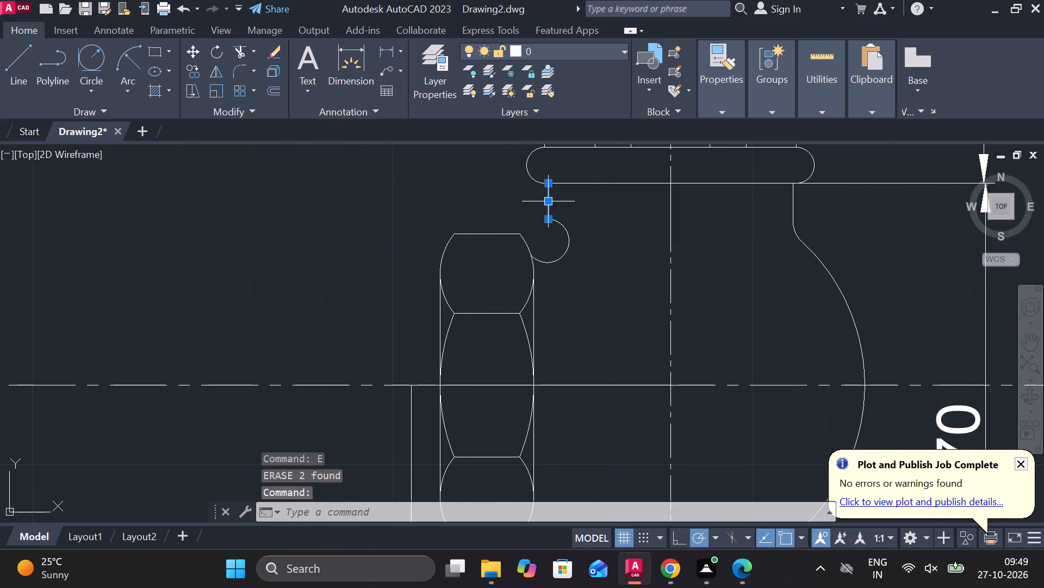
pyautogui.click(559, 255)
pyautogui.write('E')
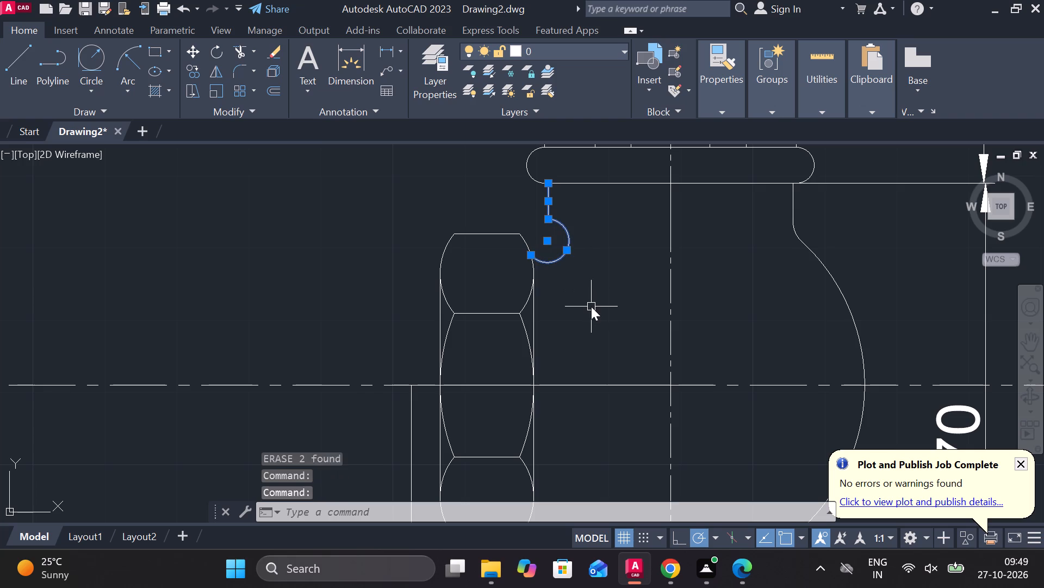
pyautogui.press('space')
# Move the side hex nut left along the centreline so its outer face meets the vertical construction line.
pyautogui.scroll(-2, 591, 307)
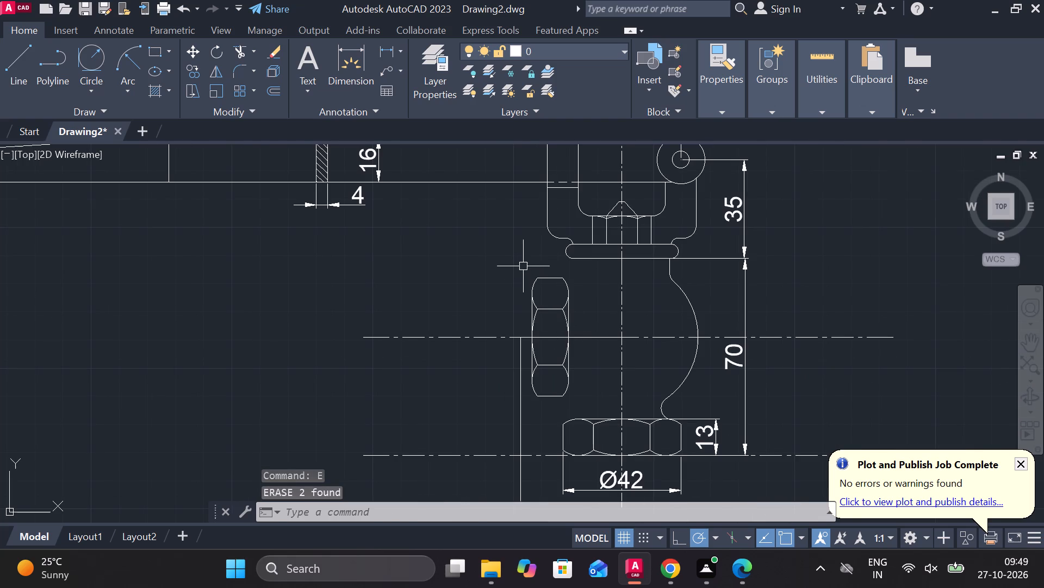
pyautogui.click(521, 264)
pyautogui.click(575, 403)
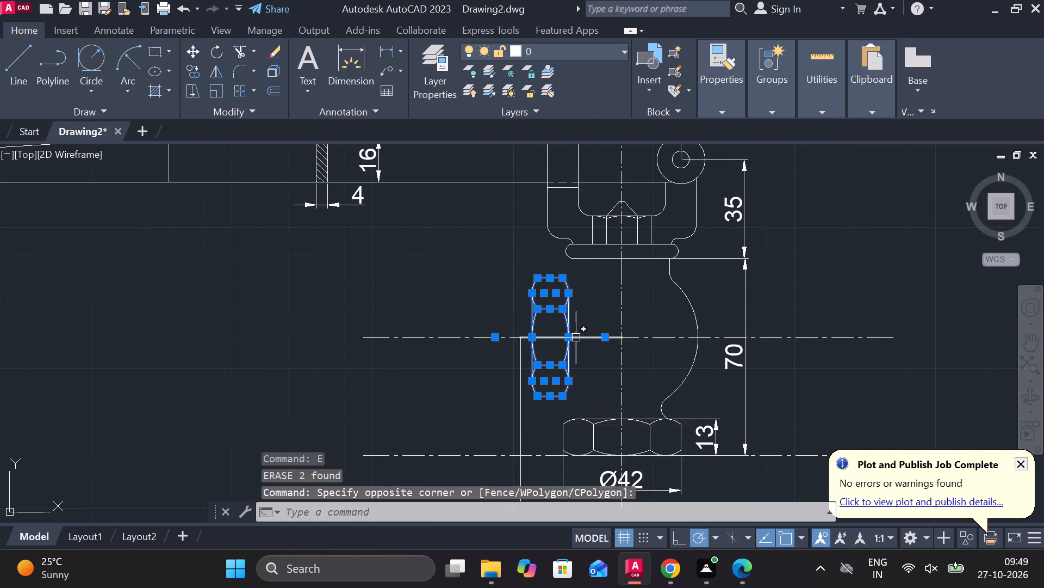
pyautogui.press('m')
pyautogui.press('Return')
pyautogui.scroll(2, 540, 330)
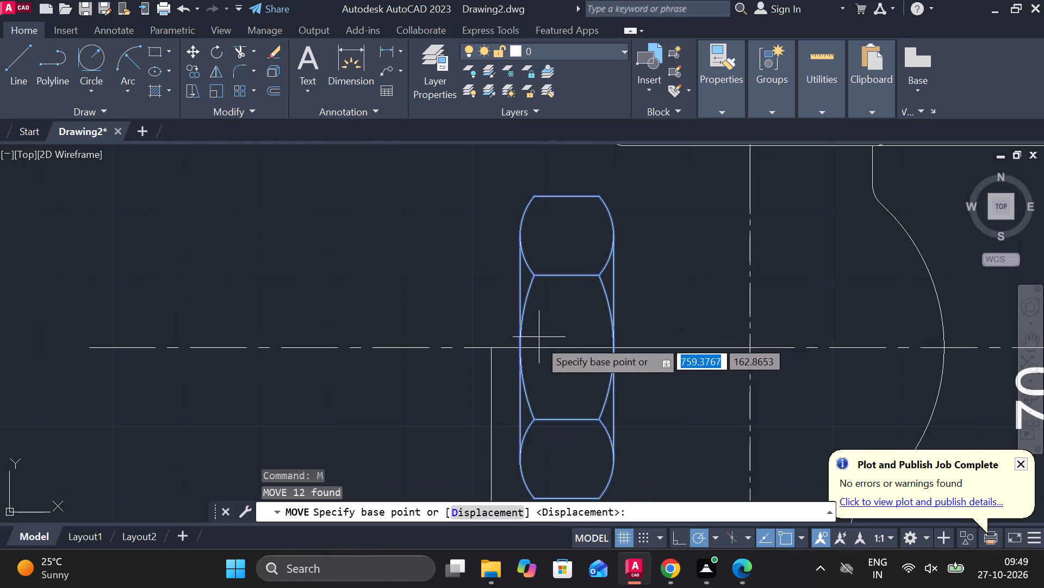
pyautogui.click(520, 342)
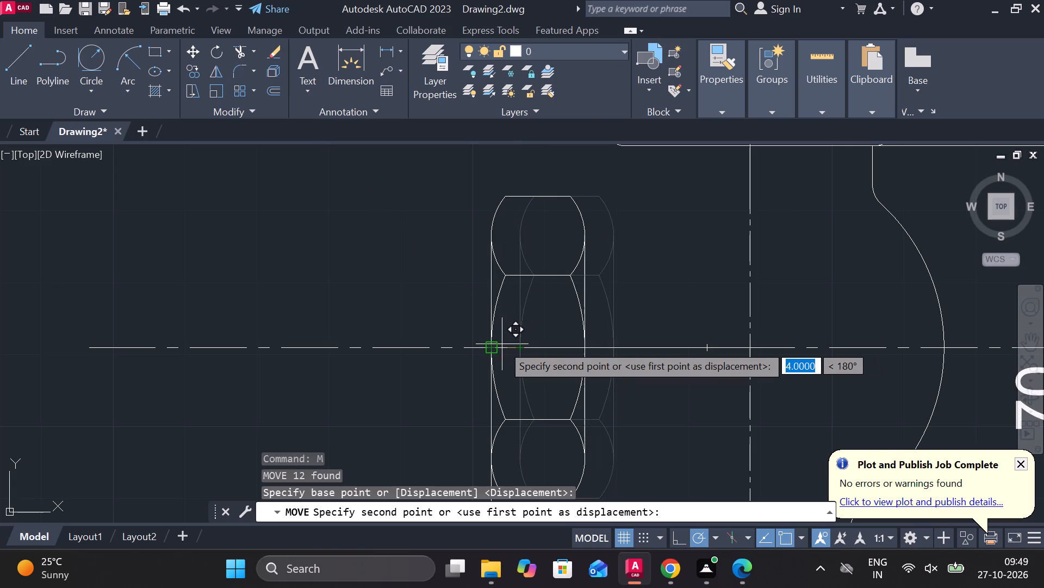
pyautogui.scroll(2, 502, 344)
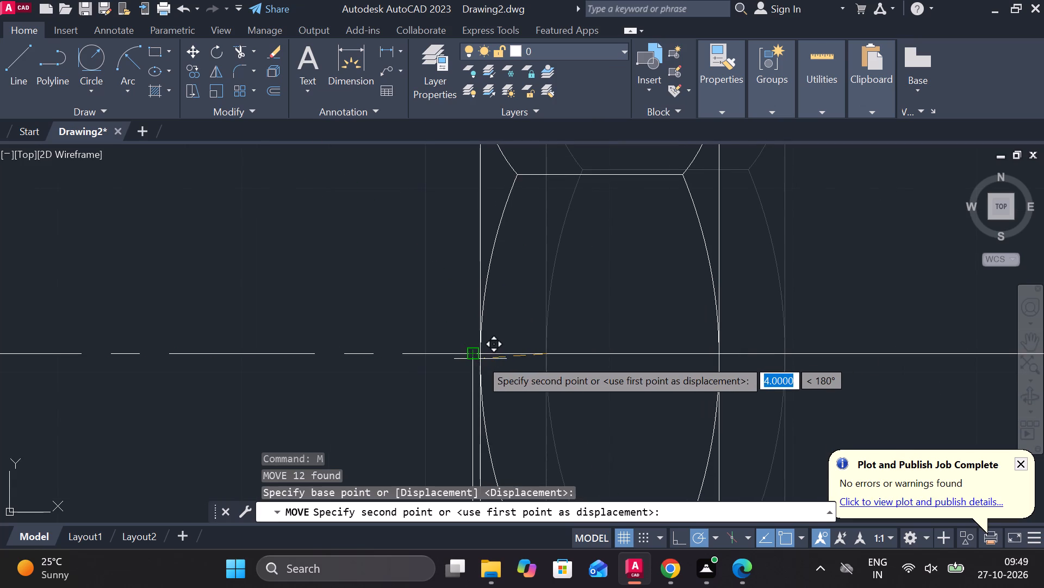
pyautogui.click(473, 356)
# Erase the vertical construction line below the side hex nut's outer face.
pyautogui.scroll(-2, 544, 358)
pyautogui.scroll(-2, 622, 380)
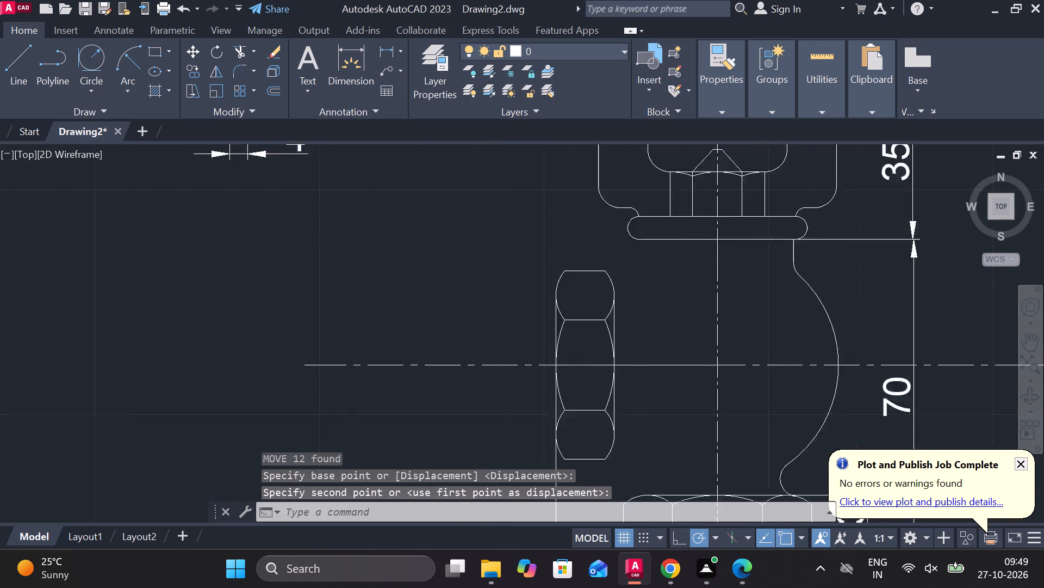
pyautogui.moveTo(631, 384); pyautogui.dragTo(591, 320, button='middle')
pyautogui.click(537, 391)
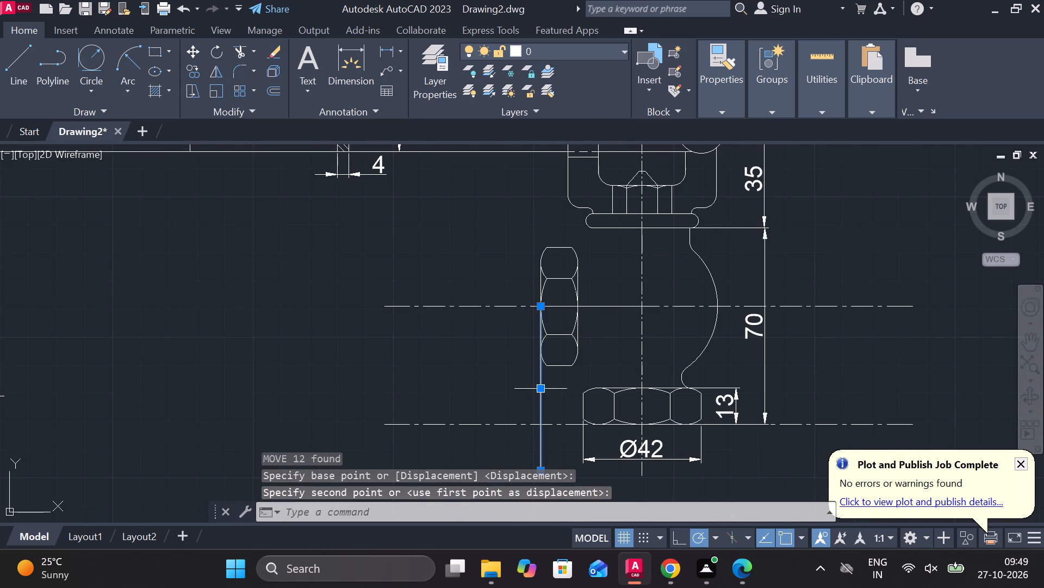
pyautogui.write('E')
pyautogui.press('space')
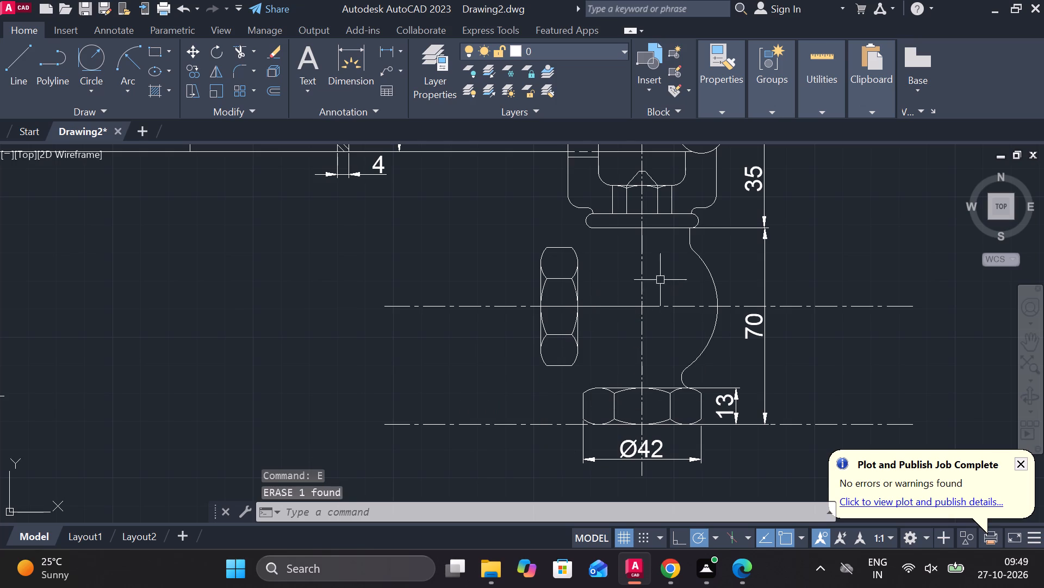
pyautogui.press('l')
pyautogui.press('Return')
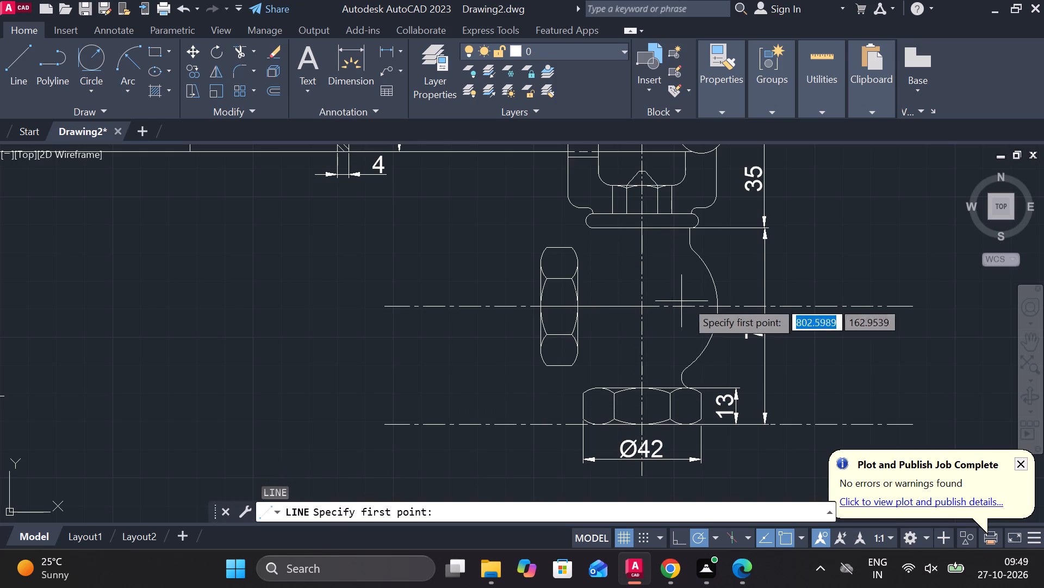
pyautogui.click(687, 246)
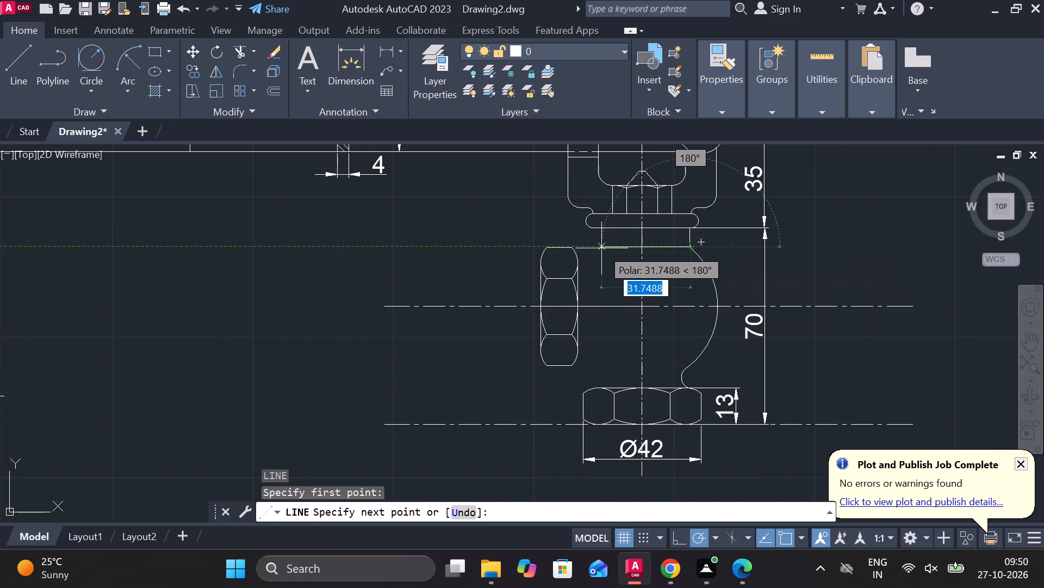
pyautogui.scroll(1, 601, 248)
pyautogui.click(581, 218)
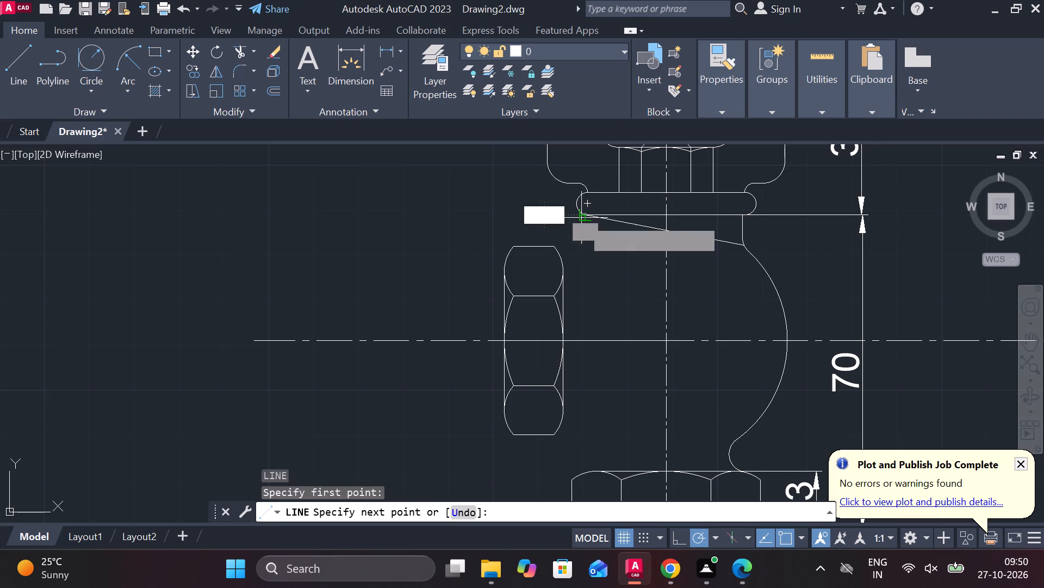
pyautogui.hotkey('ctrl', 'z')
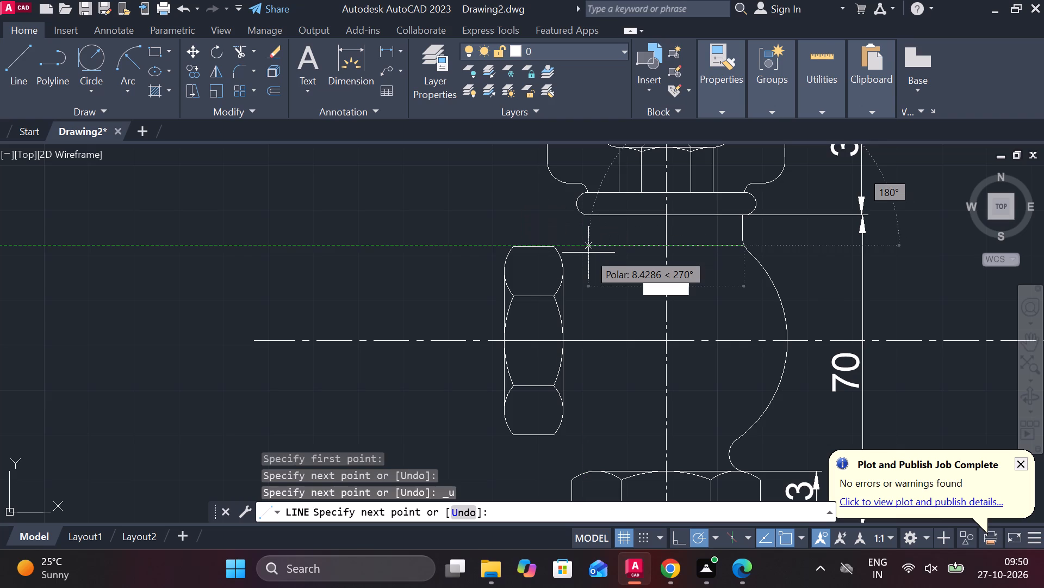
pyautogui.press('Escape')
# Draw a line about 5 mm down from the collar's lower-left end and across to the midpoint of the opposite neck edge.
pyautogui.press('l')
pyautogui.press('Return')
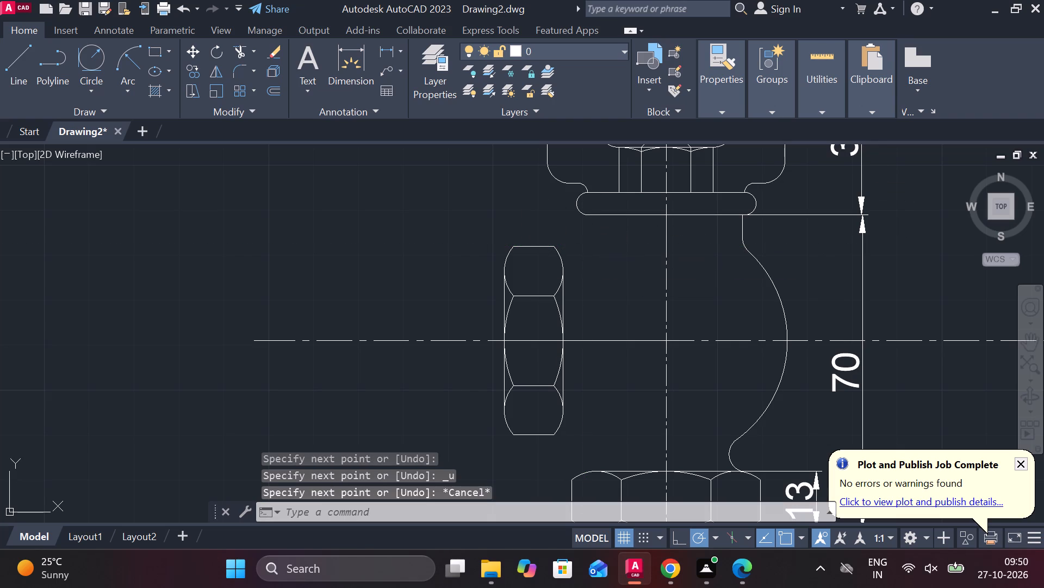
pyautogui.click(588, 212)
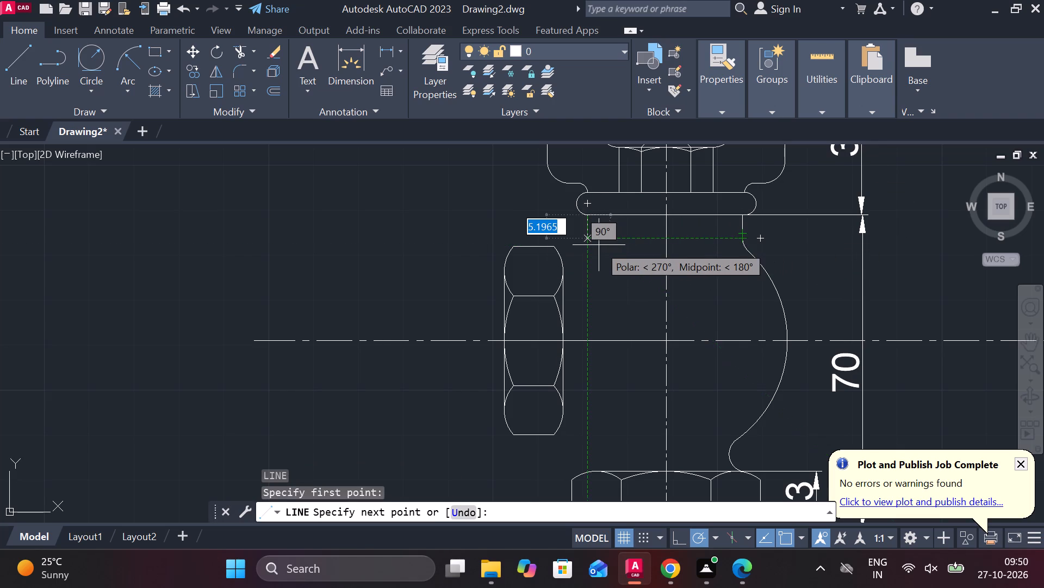
pyautogui.click(599, 245)
pyautogui.click(745, 239)
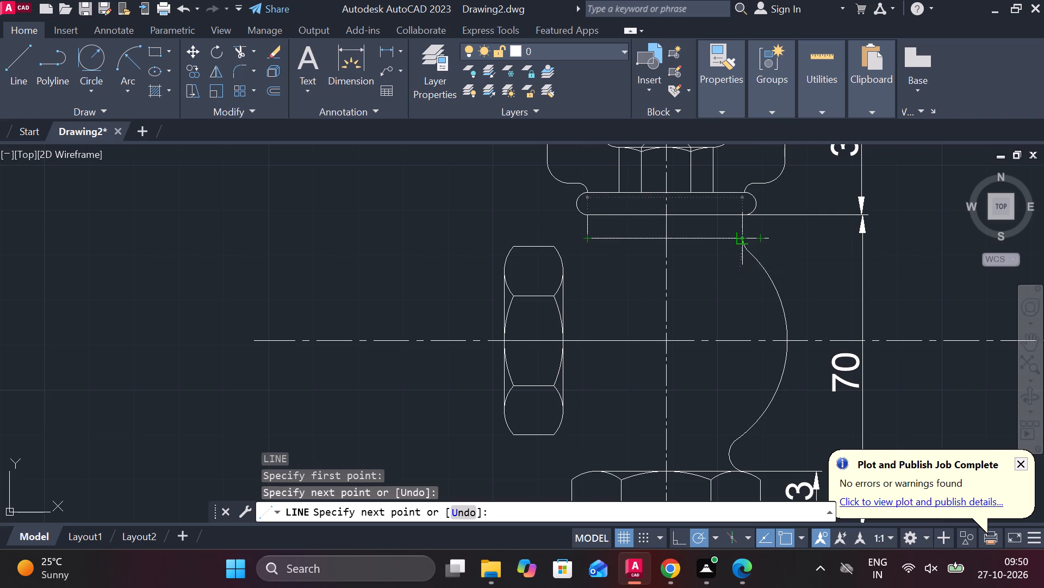
pyautogui.press('Escape')
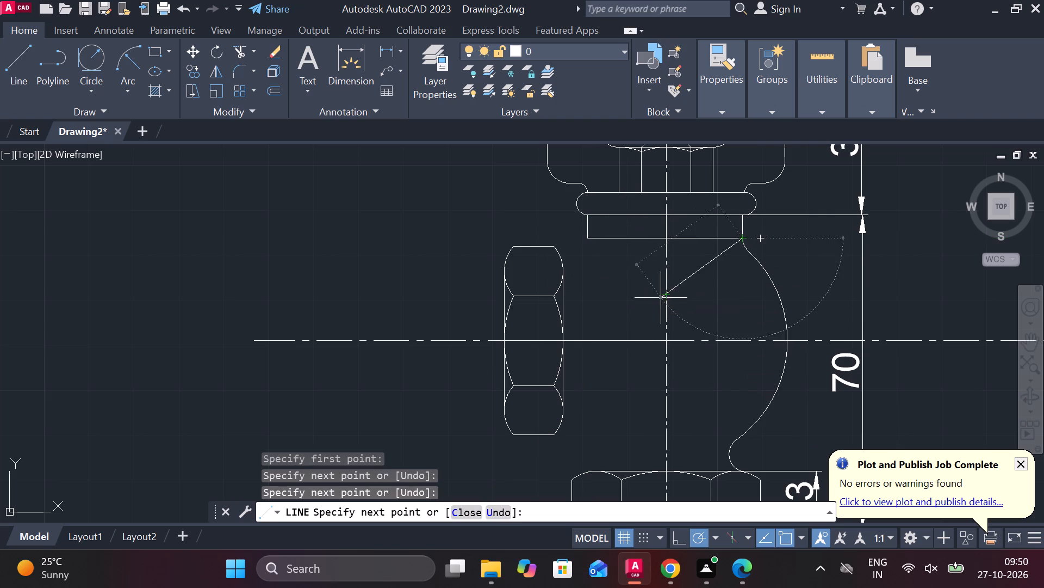
# Draw a start-end-radius arc of about 4 mm radius from the side nut's upper inner corner to the neck's lower-left corner.
pyautogui.scroll(1, 556, 261)
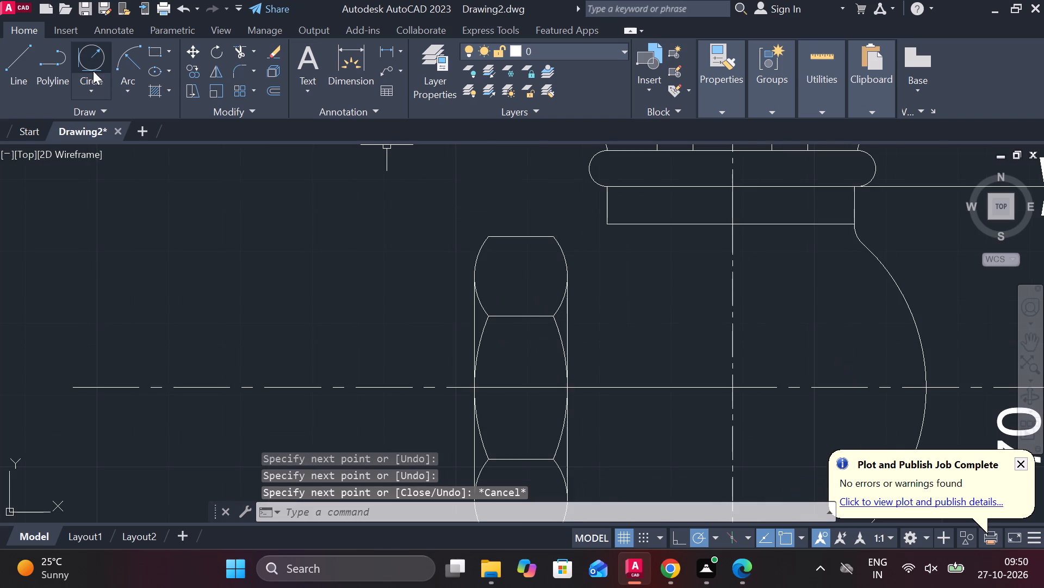
pyautogui.click(126, 68)
pyautogui.click(551, 237)
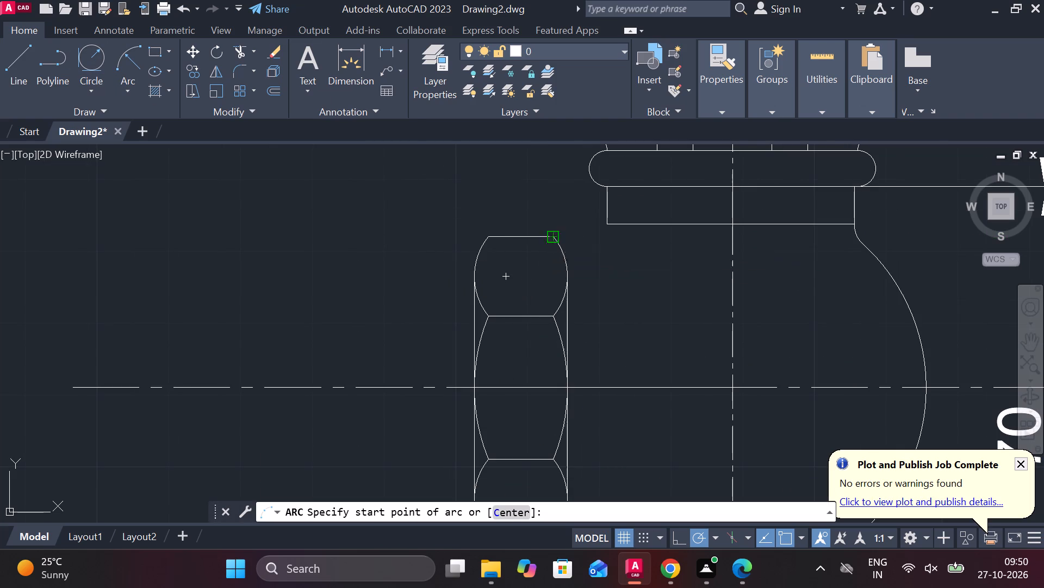
pyautogui.click(605, 225)
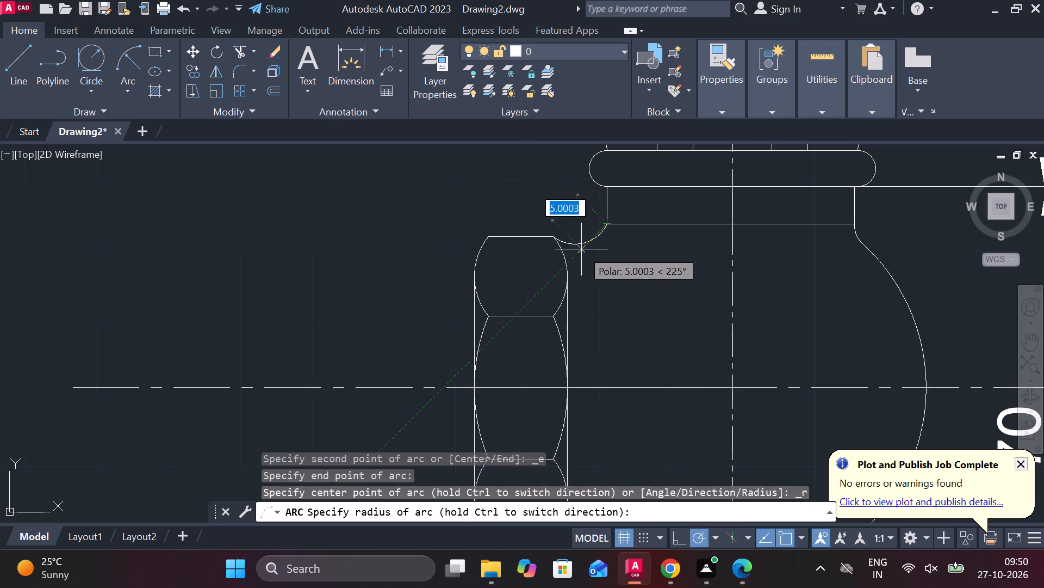
pyautogui.scroll(3, 577, 219)
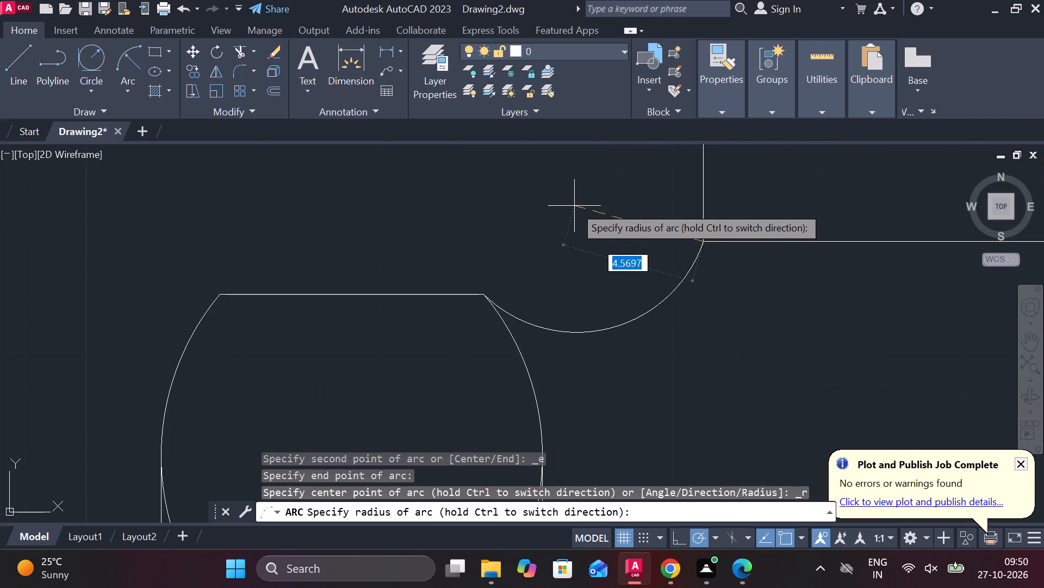
pyautogui.moveTo(575, 184); pyautogui.dragTo(595, 238, button='middle')
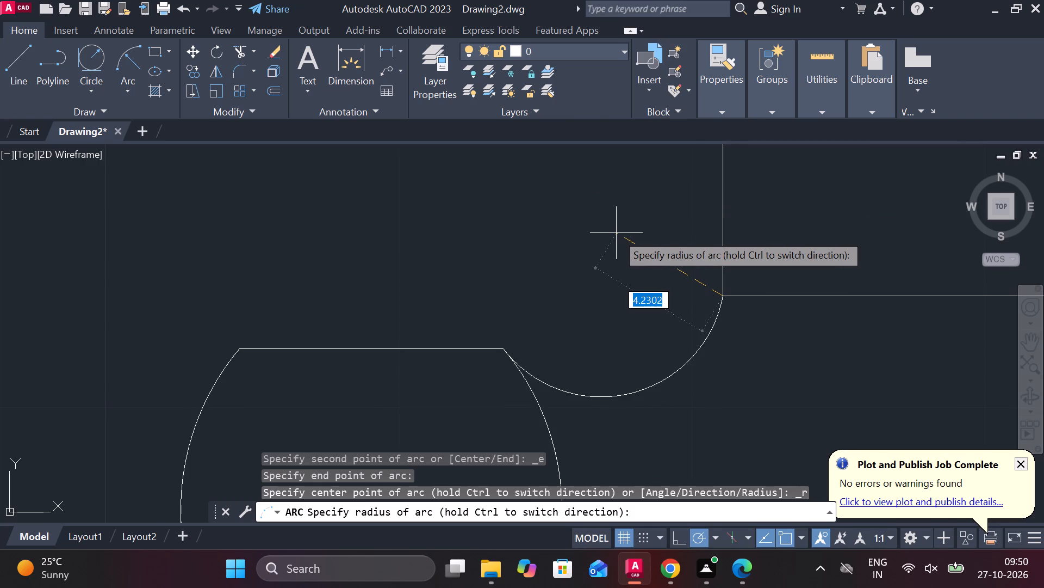
pyautogui.click(621, 234)
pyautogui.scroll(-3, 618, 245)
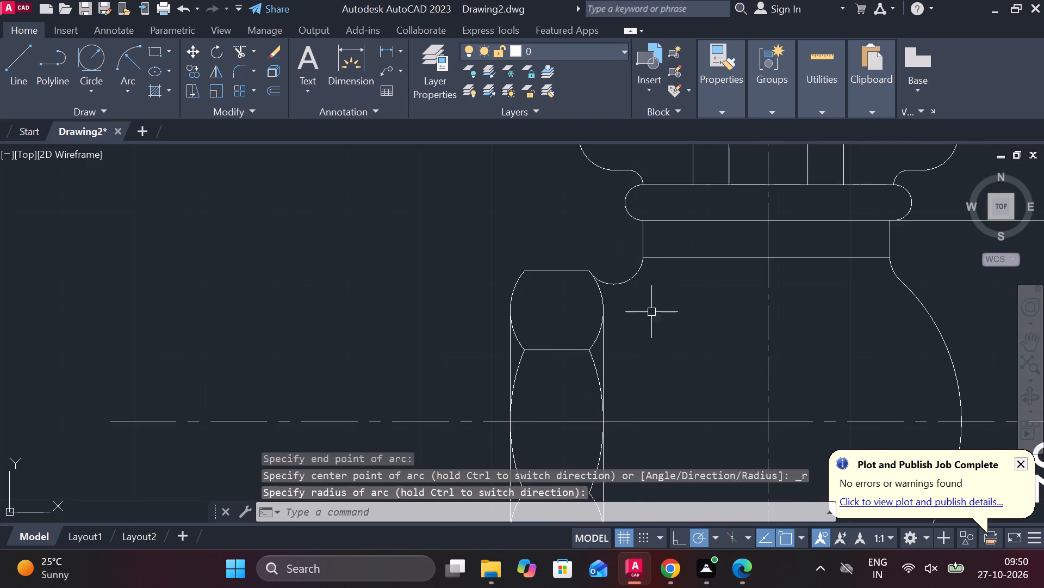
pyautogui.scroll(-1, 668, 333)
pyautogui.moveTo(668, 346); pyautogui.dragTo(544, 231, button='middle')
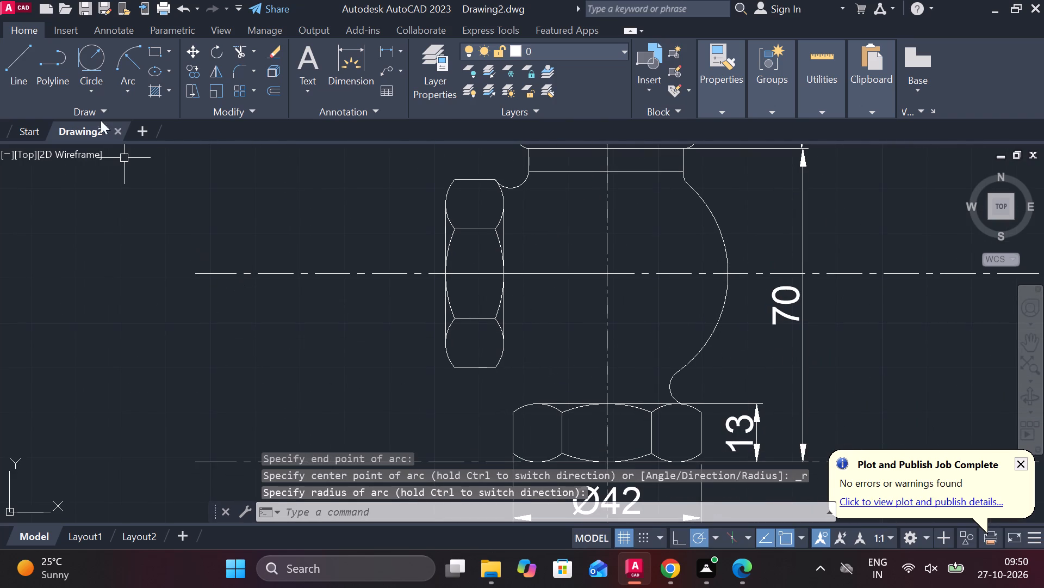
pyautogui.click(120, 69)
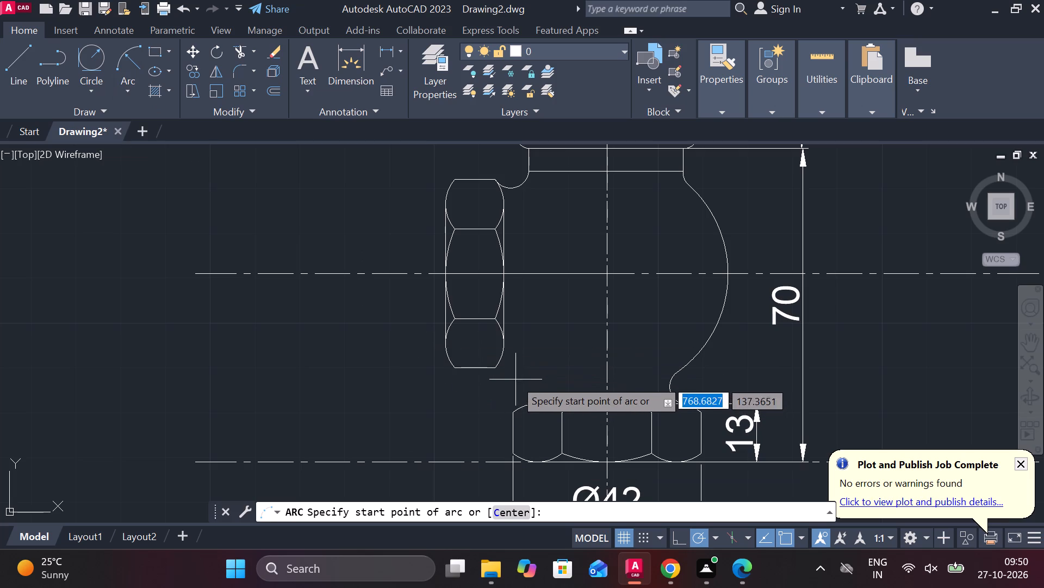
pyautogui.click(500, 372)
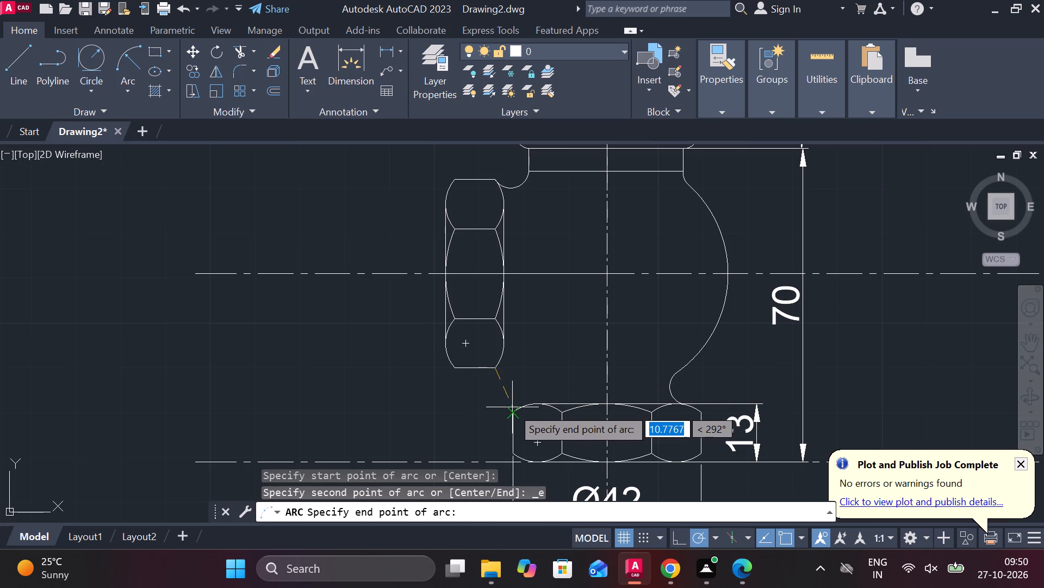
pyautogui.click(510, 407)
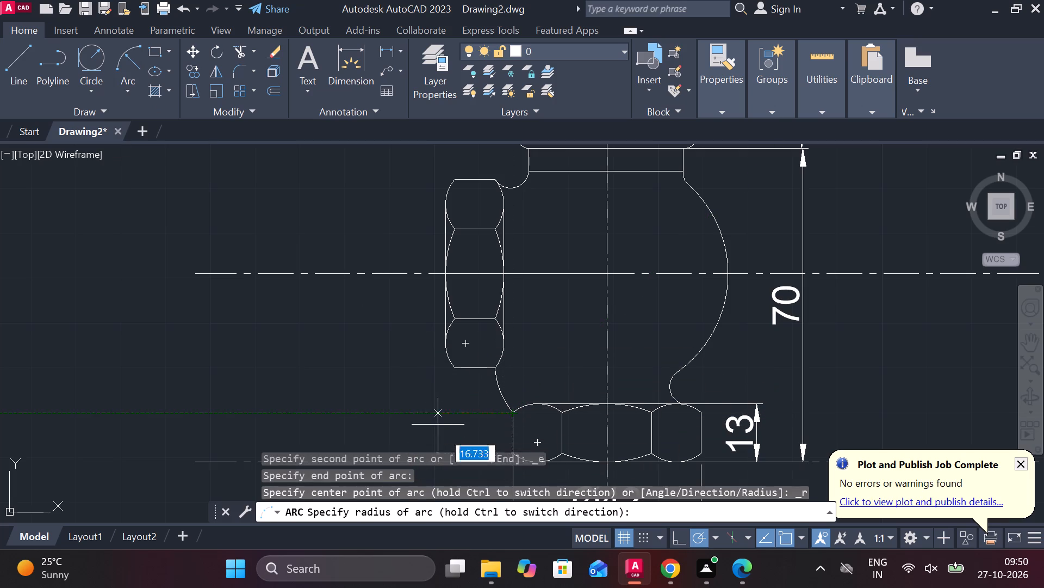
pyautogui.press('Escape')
# Draw a three-point arc starting on the bottom nut's upper-left edge, passing through the side nut's lower inner corner and ending beyond it.
pyautogui.press('space')
pyautogui.click(521, 406)
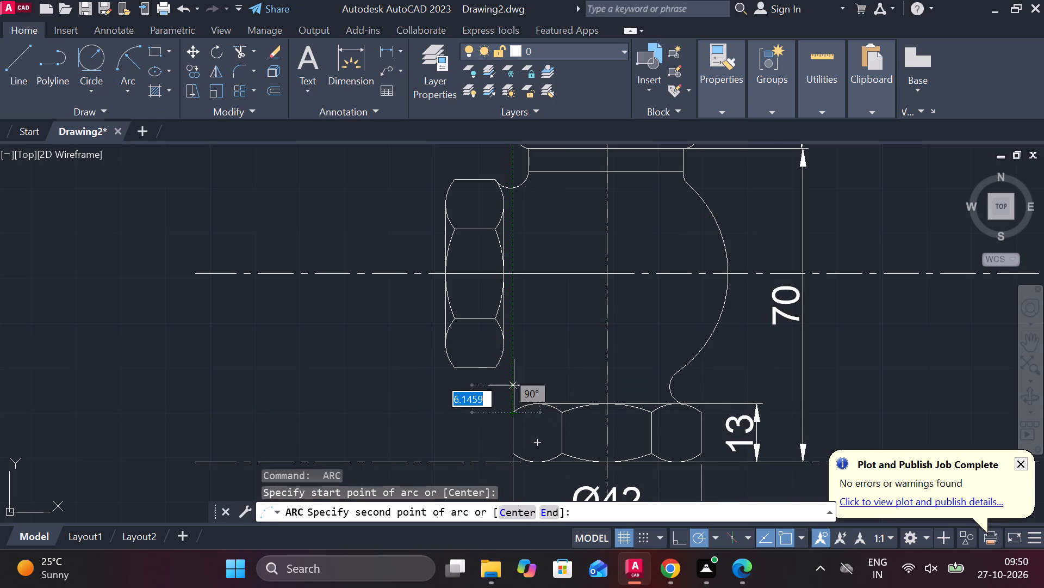
pyautogui.click(491, 368)
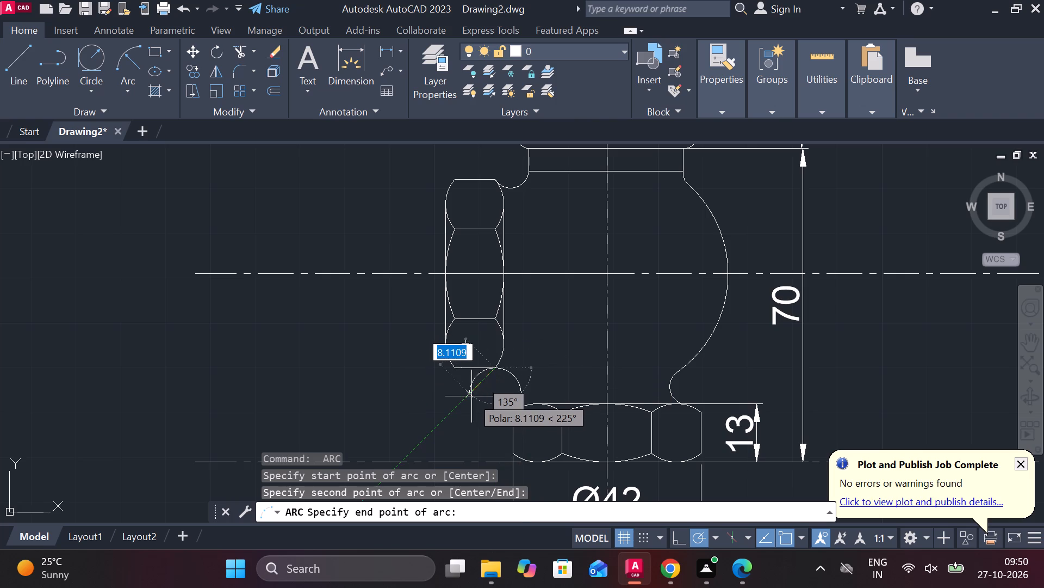
pyautogui.click(471, 396)
pyautogui.press('Escape')
# Trim the excess of the new arc beyond the side nut's lower inner corner.
pyautogui.write('TR')
pyautogui.press('space')
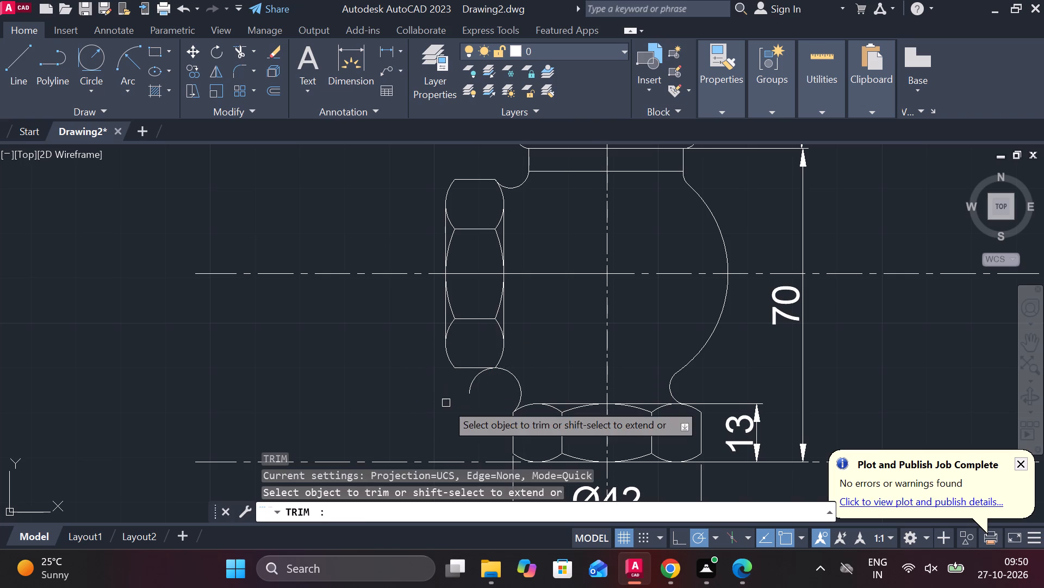
pyautogui.click(478, 383)
pyautogui.scroll(-2, 478, 383)
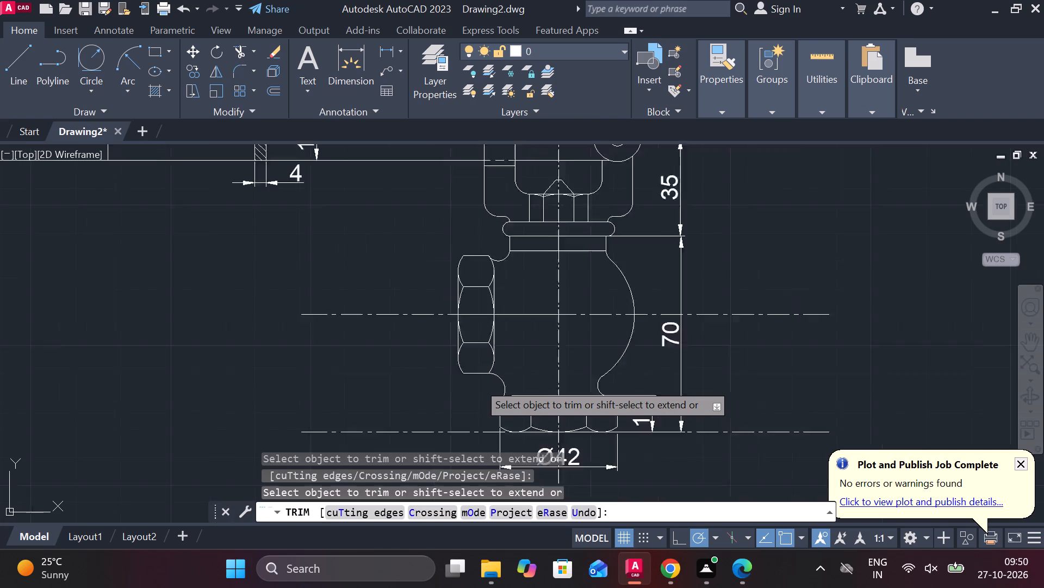
pyautogui.scroll(-1, 478, 383)
pyautogui.scroll(1, 619, 365)
pyautogui.press('Escape')
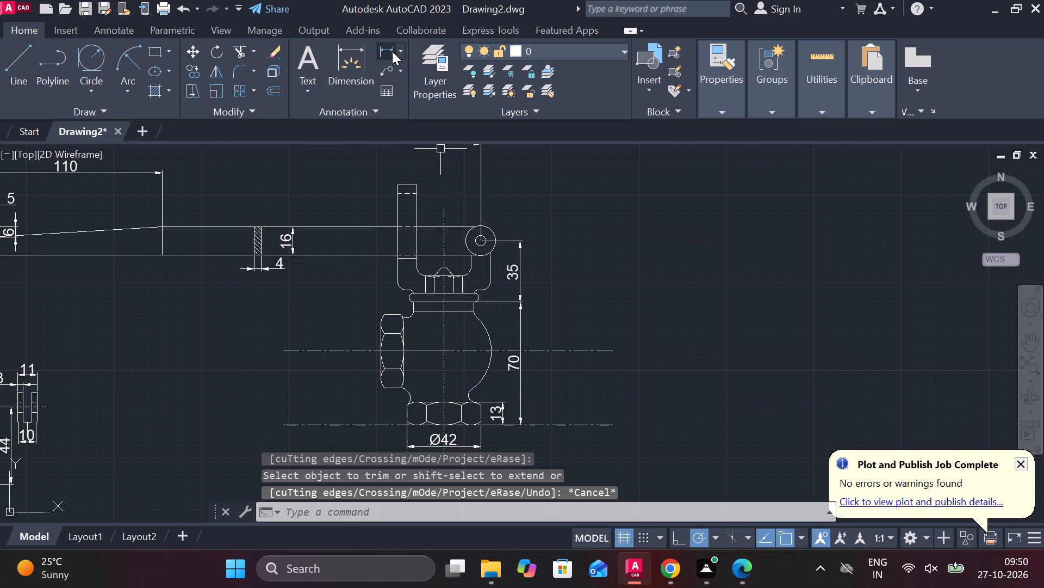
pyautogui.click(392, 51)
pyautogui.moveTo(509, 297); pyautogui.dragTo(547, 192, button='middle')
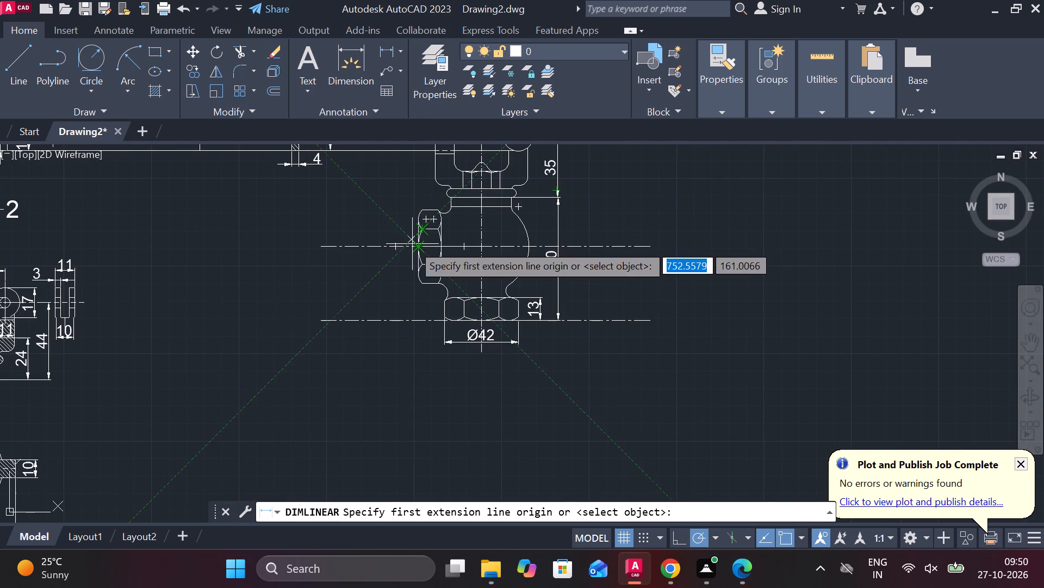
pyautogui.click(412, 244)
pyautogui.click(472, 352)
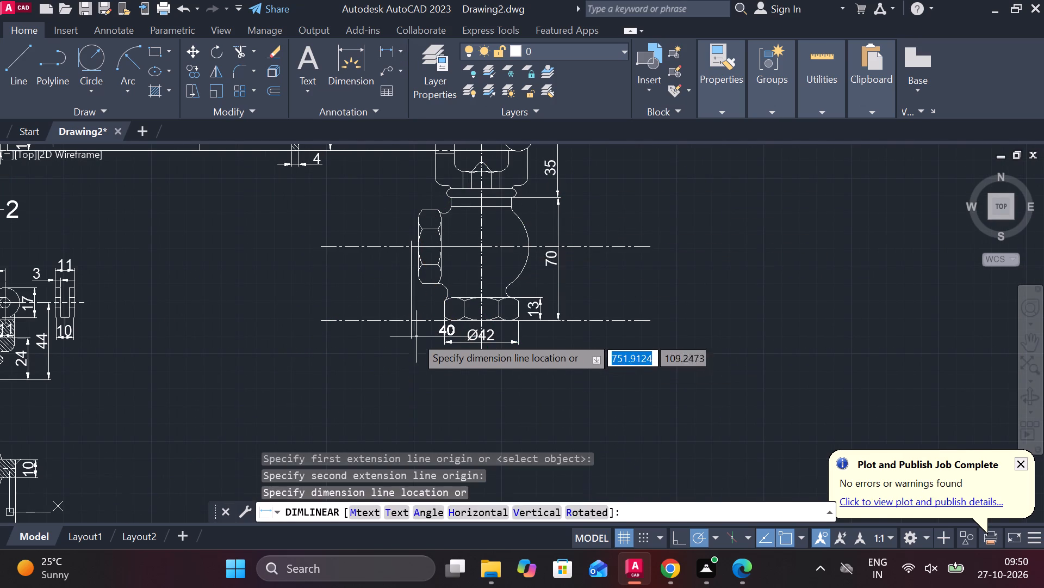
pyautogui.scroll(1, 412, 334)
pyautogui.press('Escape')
# Add a linear dimension from the side nut's outer face to the vertical centreline, placed below the Ø42 dimension.
pyautogui.scroll(2, 420, 213)
pyautogui.press('space')
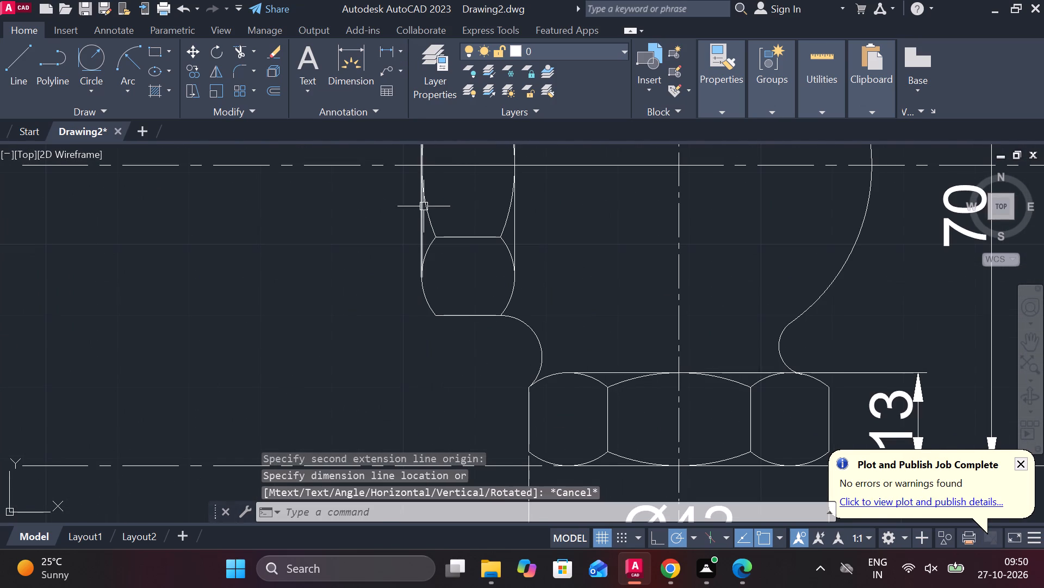
pyautogui.click(424, 168)
pyautogui.scroll(-2, 417, 213)
pyautogui.scroll(2, 512, 359)
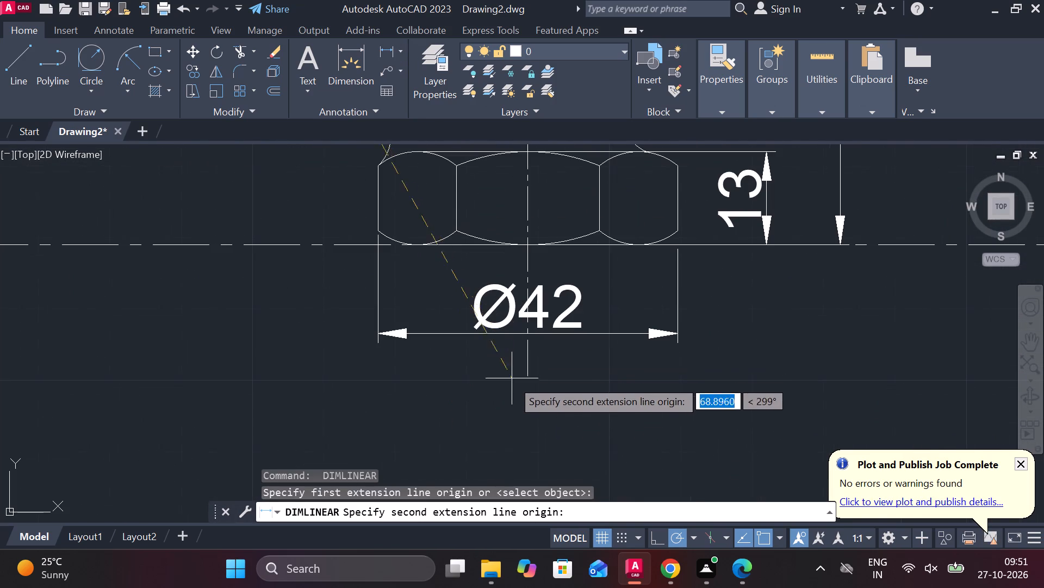
pyautogui.click(521, 364)
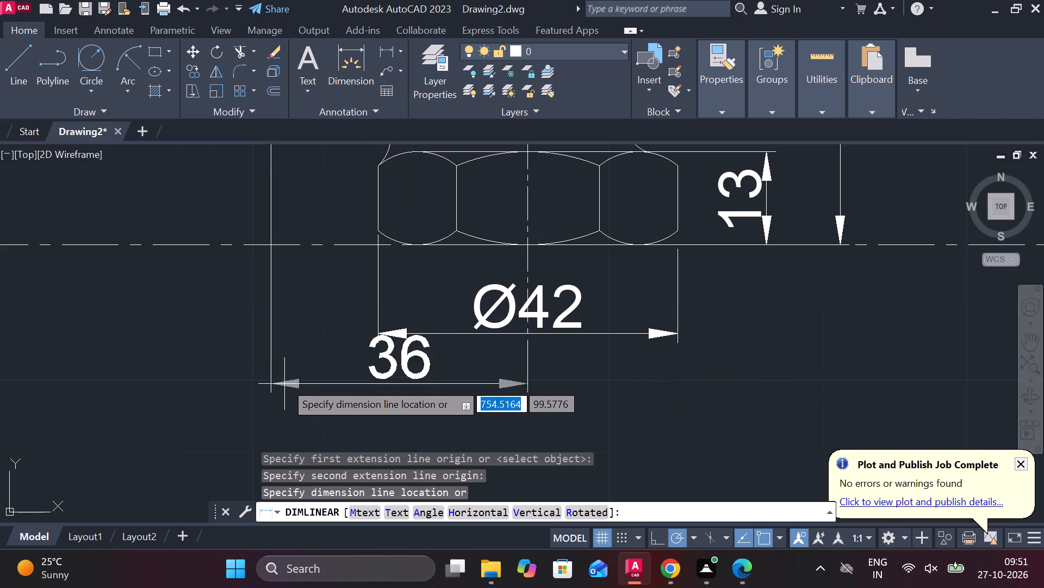
pyautogui.click(315, 402)
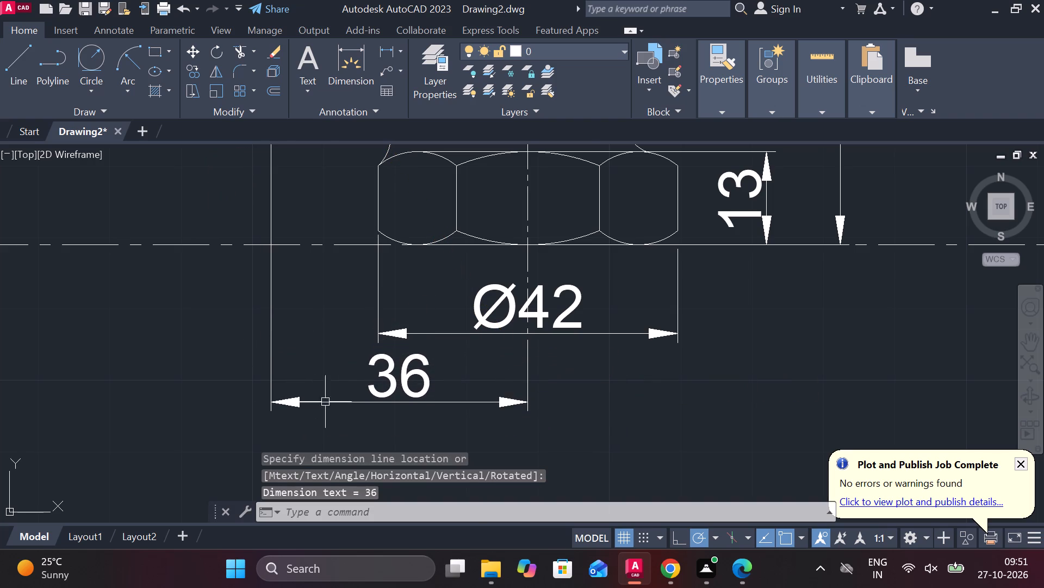
# Add a horizontal linear dimension across the body's lower neck, between the two arcs just above the bottom nut.
pyautogui.scroll(-1, 401, 362)
pyautogui.moveTo(383, 278); pyautogui.dragTo(354, 332, button='middle')
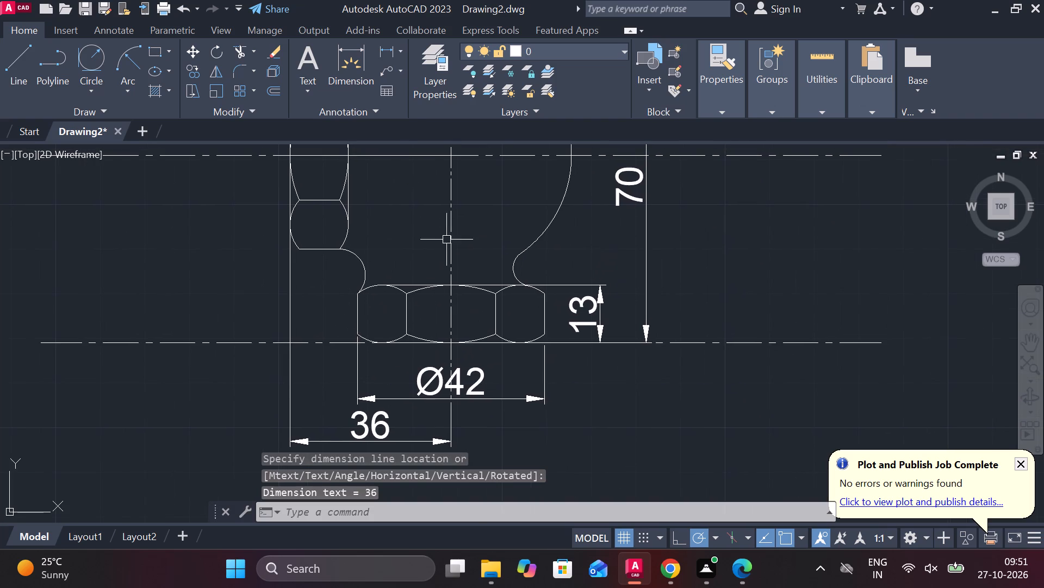
pyautogui.click(382, 52)
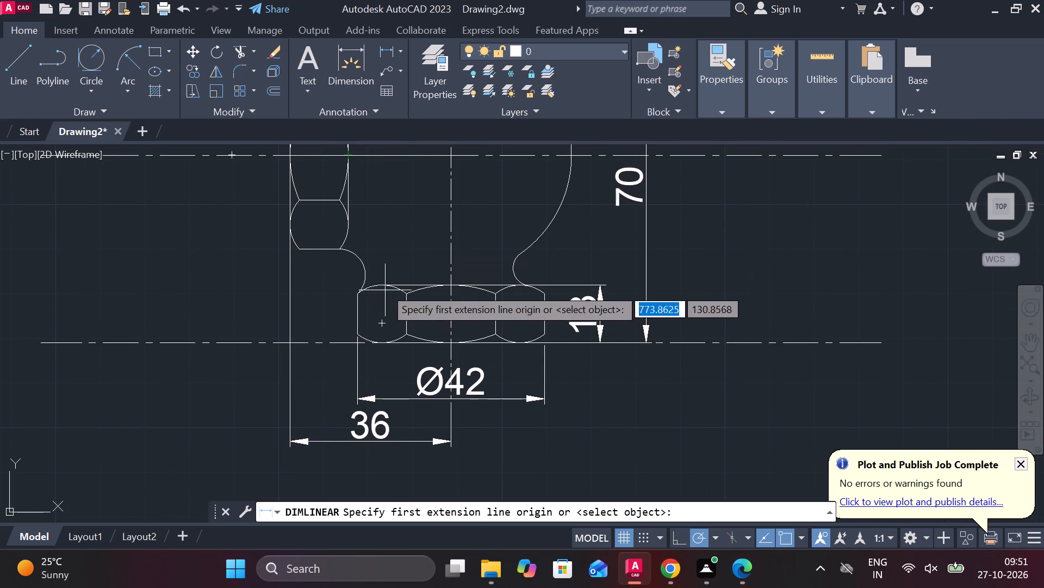
pyautogui.click(377, 268)
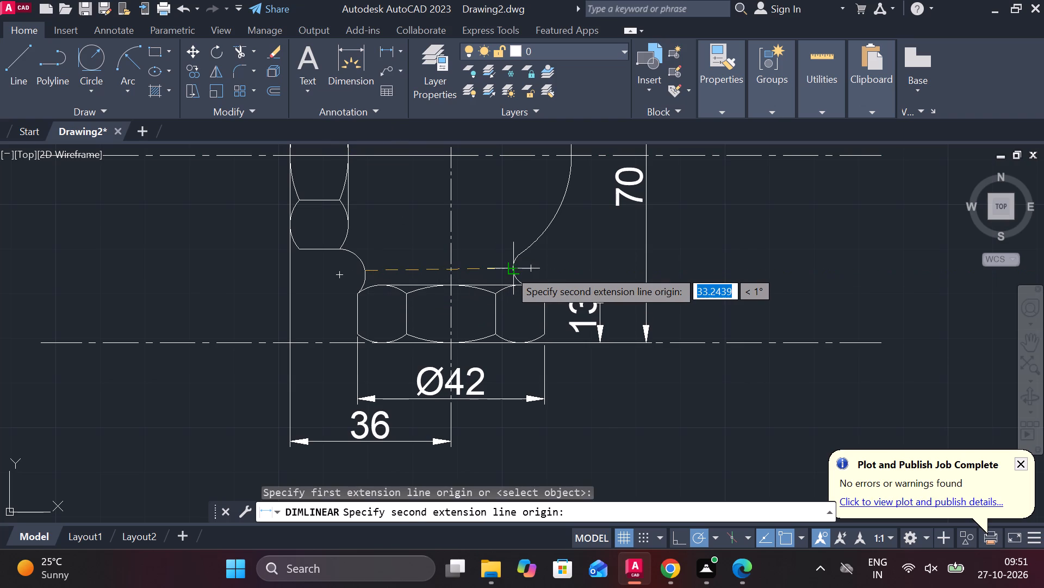
pyautogui.click(509, 269)
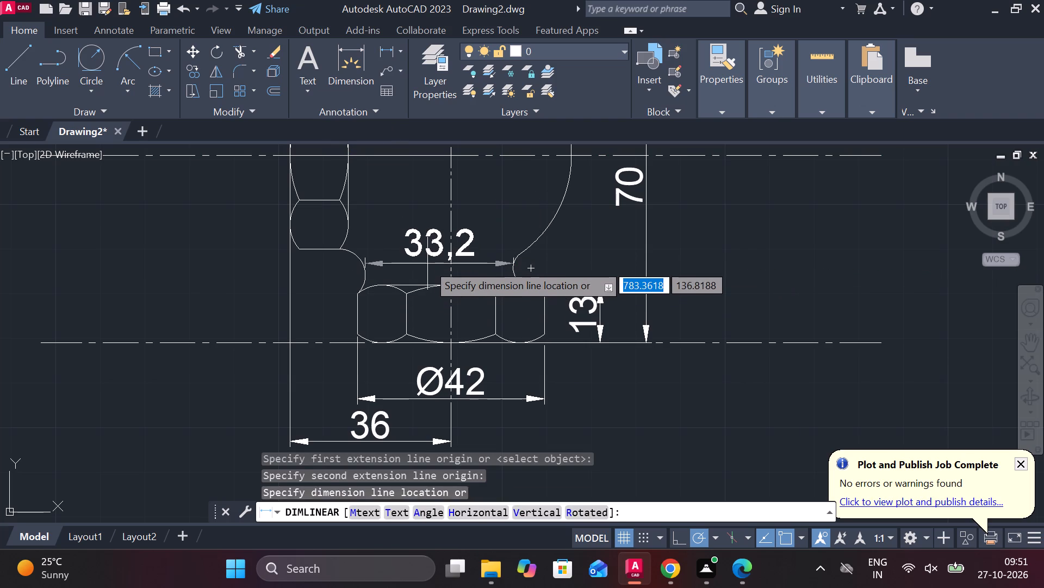
pyautogui.click(427, 264)
# Replace the lower neck dimension's text with 34.
pyautogui.doubleClick(444, 250)
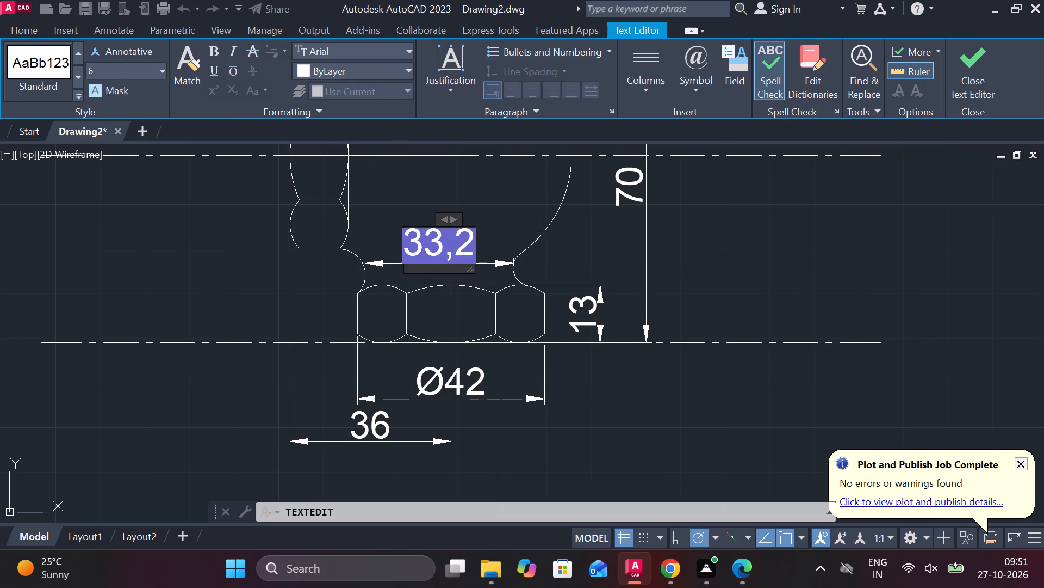
pyautogui.write('34')
pyautogui.press('Right')
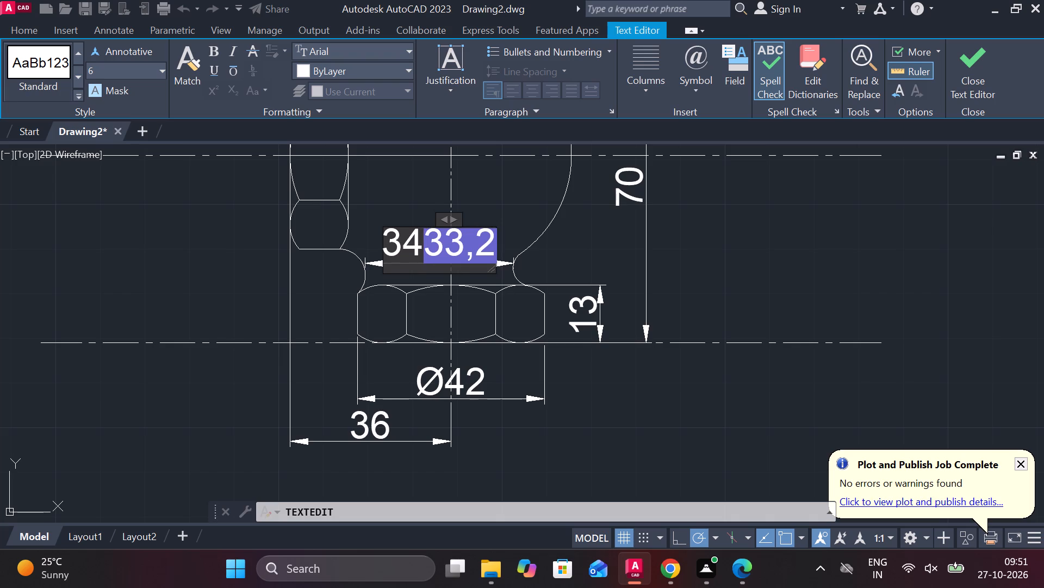
pyautogui.press('BackSpace')
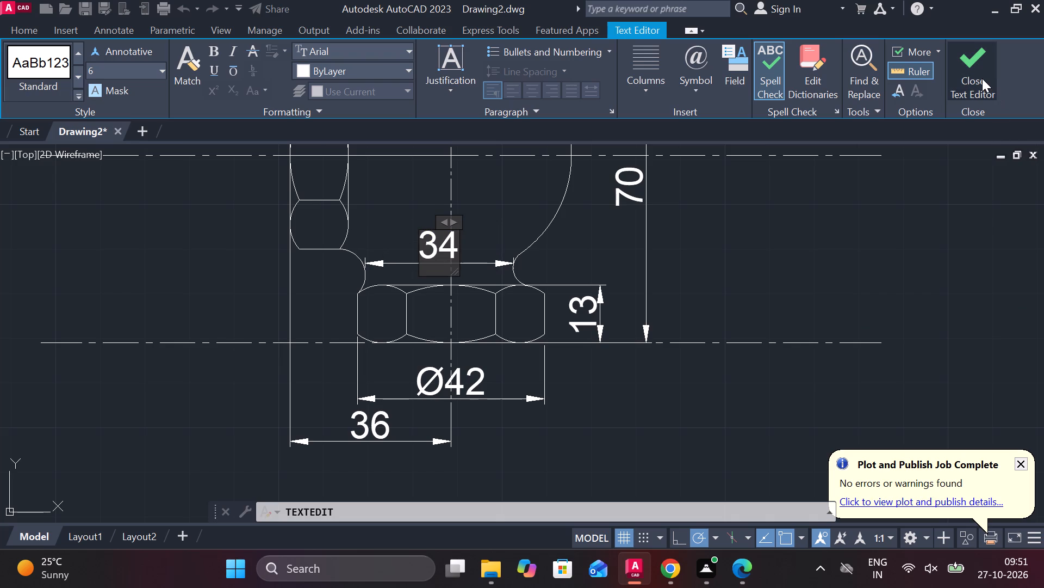
pyautogui.click(982, 78)
# Add a linear dimension across the lower edge of the neck under the collar, placed just below that edge.
pyautogui.scroll(-1, 518, 229)
pyautogui.moveTo(515, 226); pyautogui.dragTo(498, 274, button='middle')
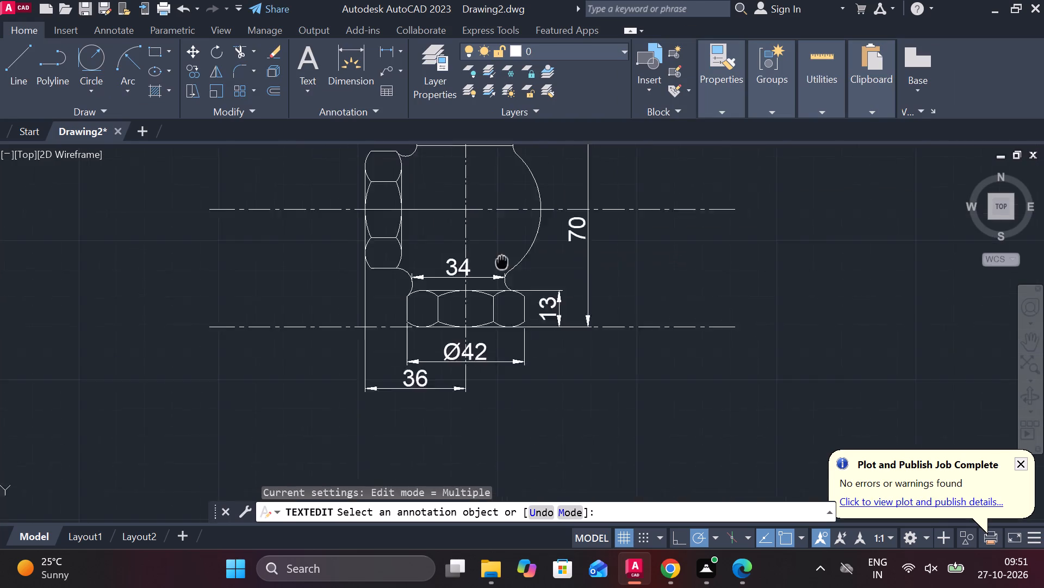
pyautogui.moveTo(498, 274); pyautogui.dragTo(484, 333, button='middle')
pyautogui.click(392, 57)
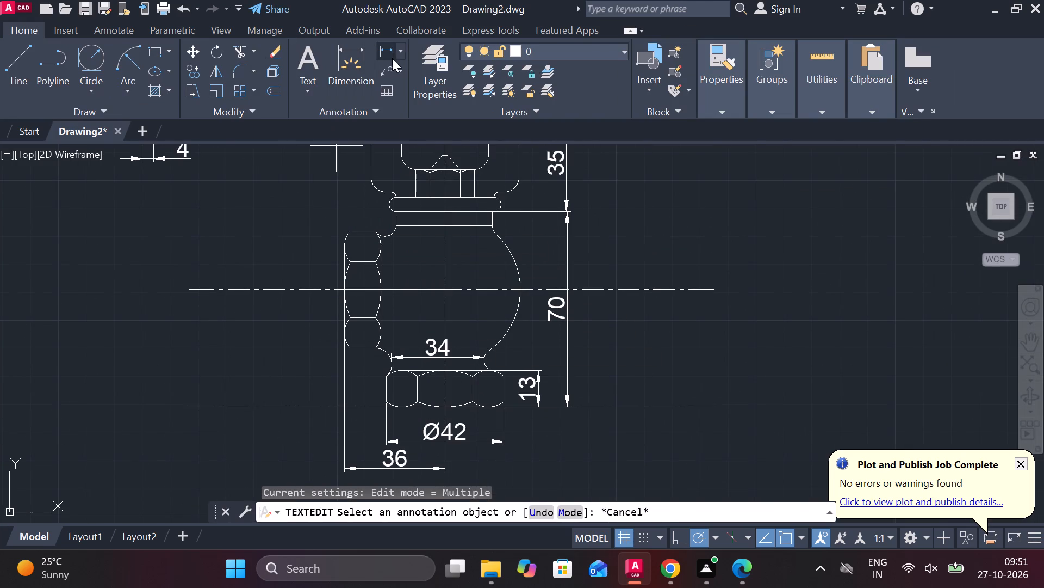
pyautogui.scroll(2, 430, 228)
pyautogui.click(354, 229)
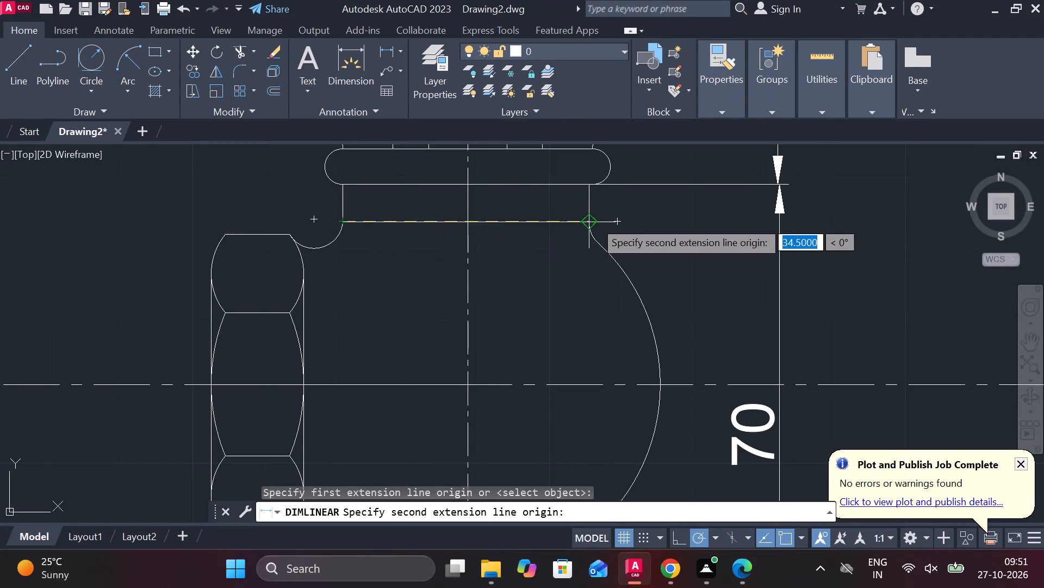
pyautogui.click(594, 220)
pyautogui.click(507, 294)
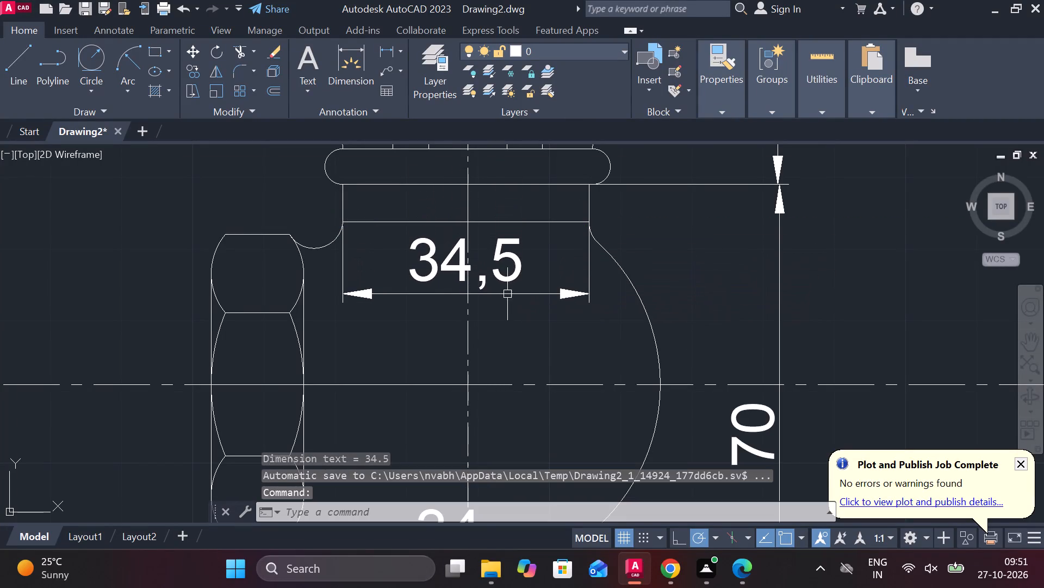
# Replace the upper neck dimension's text with 34.
pyautogui.click(521, 265)
pyautogui.tripleClick(521, 265)
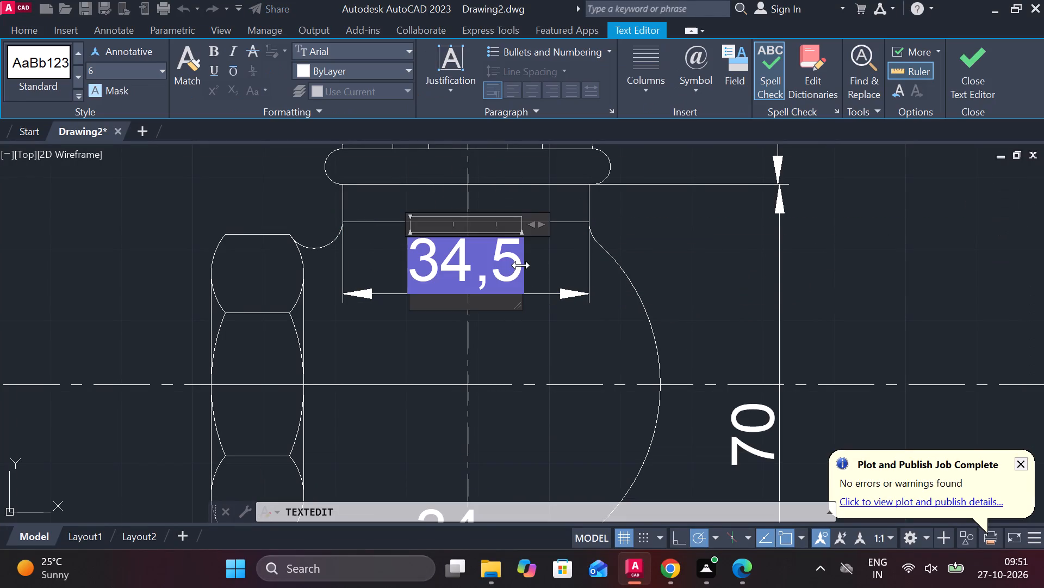
pyautogui.write('34')
pyautogui.press('Right')
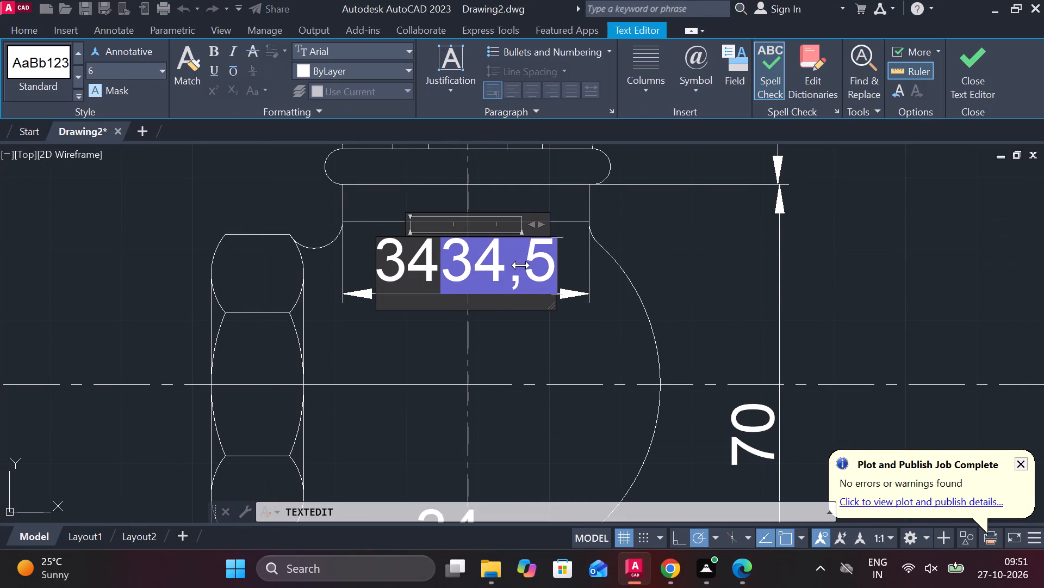
pyautogui.press('BackSpace')
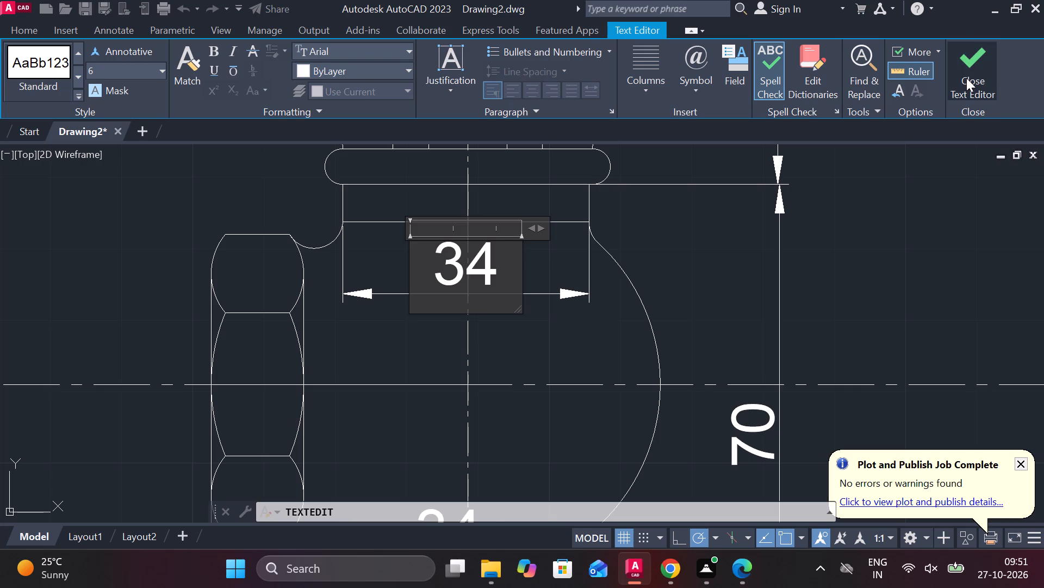
pyautogui.click(966, 78)
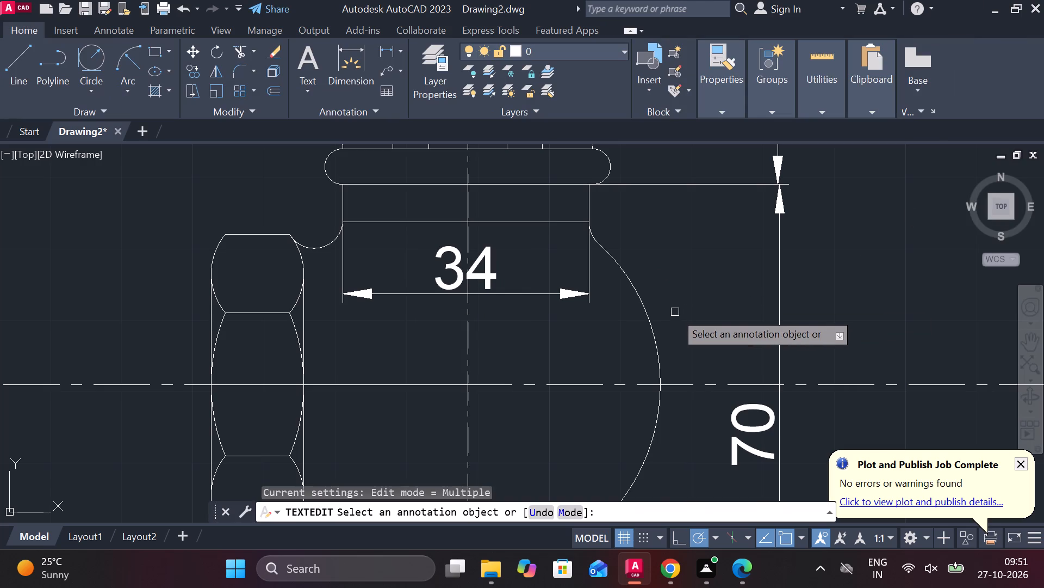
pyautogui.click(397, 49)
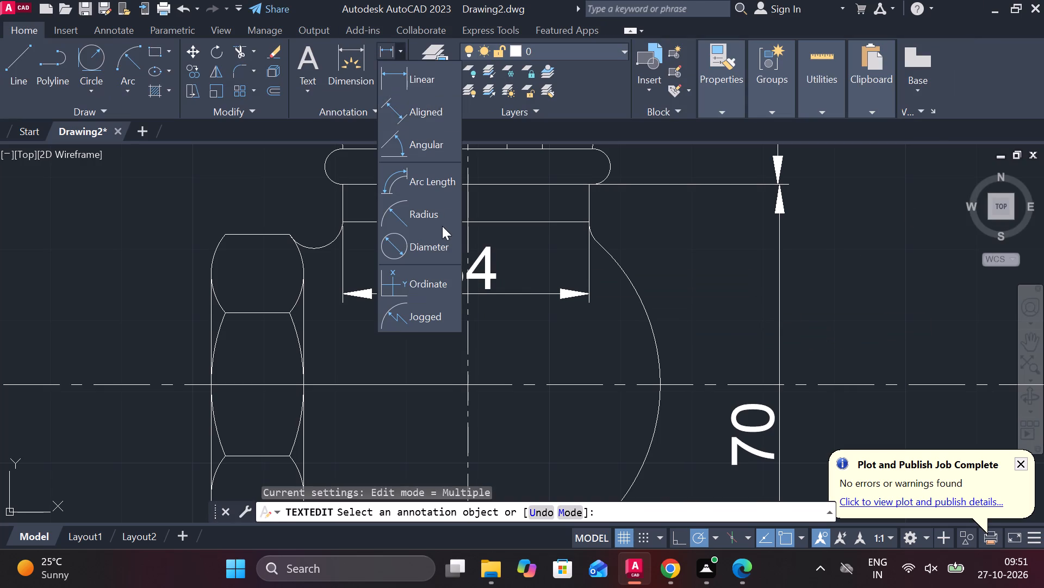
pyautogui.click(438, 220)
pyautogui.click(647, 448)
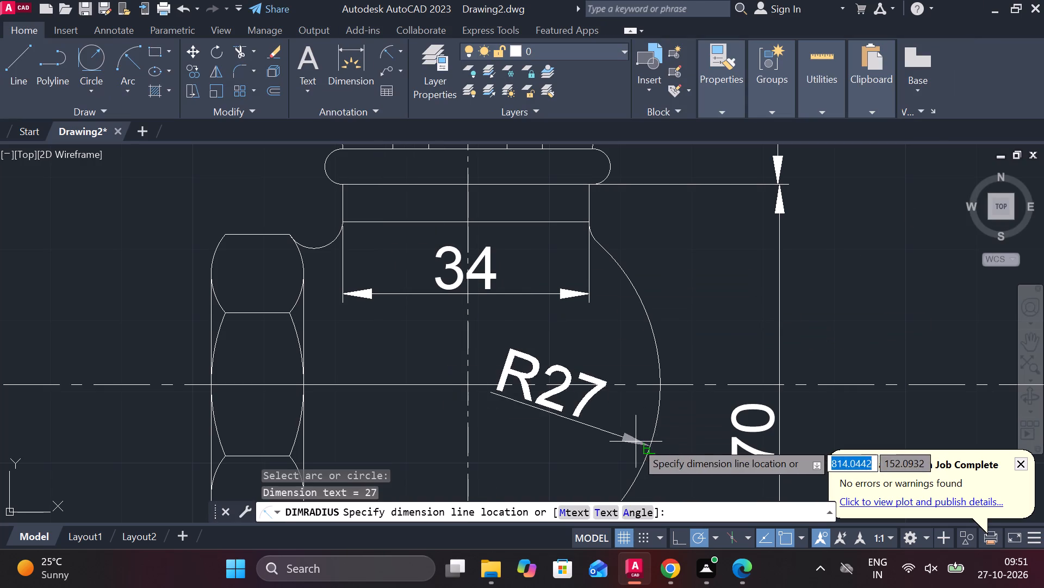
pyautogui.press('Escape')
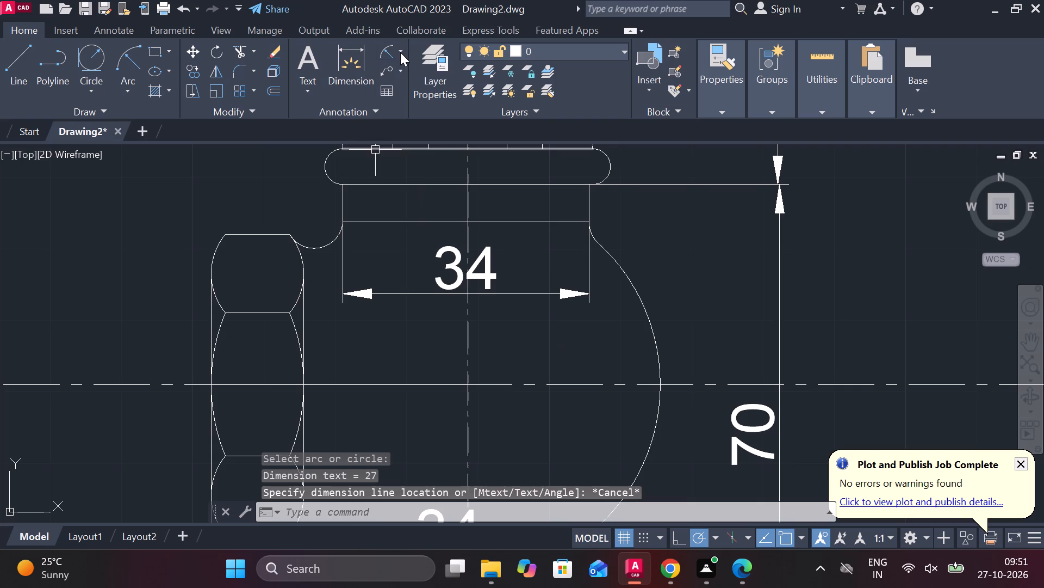
# Add a diameter dimension to the round valve body's arc, placing the text inside the body.
pyautogui.click(400, 52)
pyautogui.click(419, 240)
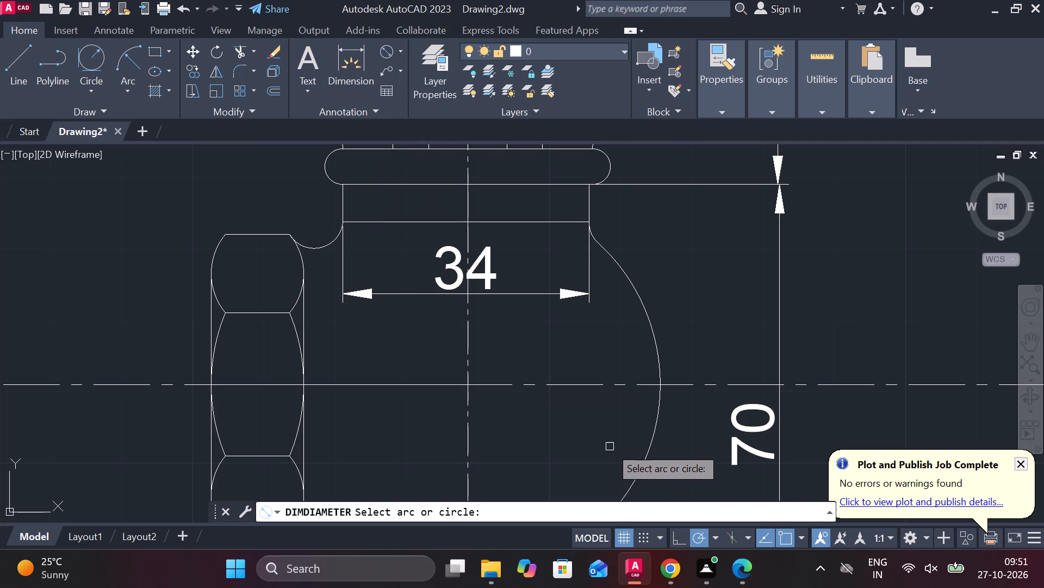
pyautogui.click(645, 459)
pyautogui.click(622, 454)
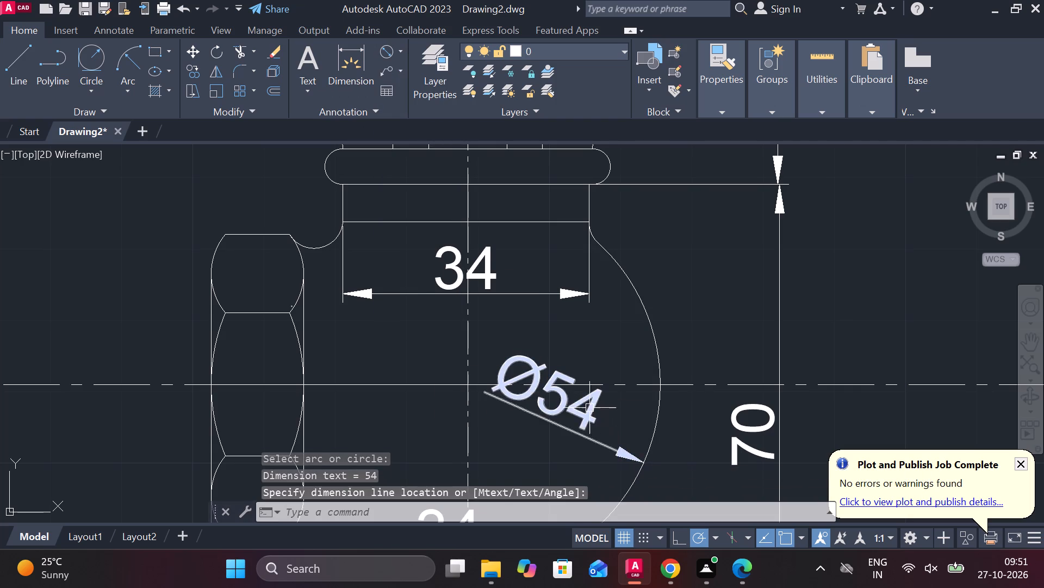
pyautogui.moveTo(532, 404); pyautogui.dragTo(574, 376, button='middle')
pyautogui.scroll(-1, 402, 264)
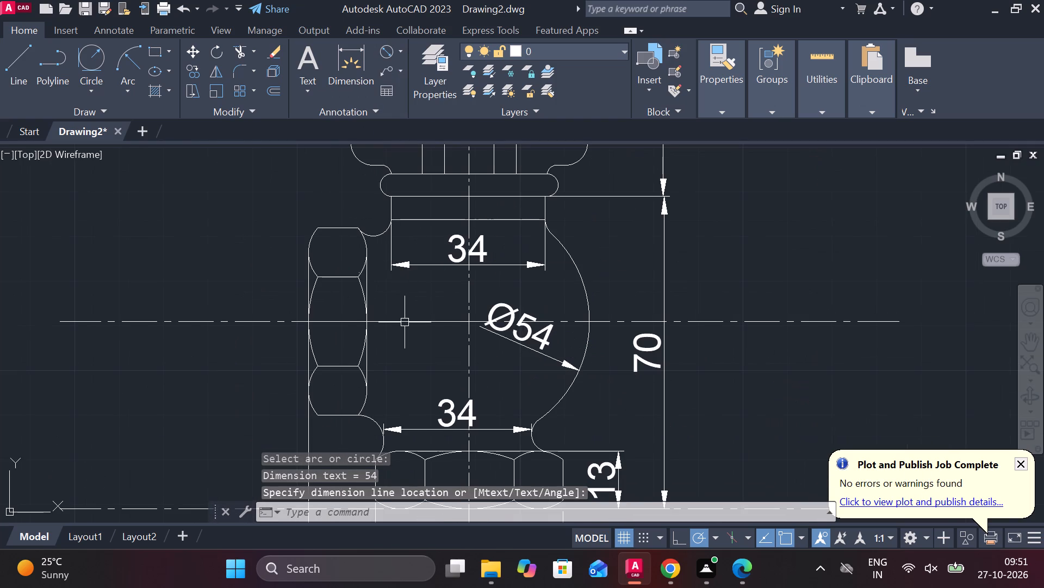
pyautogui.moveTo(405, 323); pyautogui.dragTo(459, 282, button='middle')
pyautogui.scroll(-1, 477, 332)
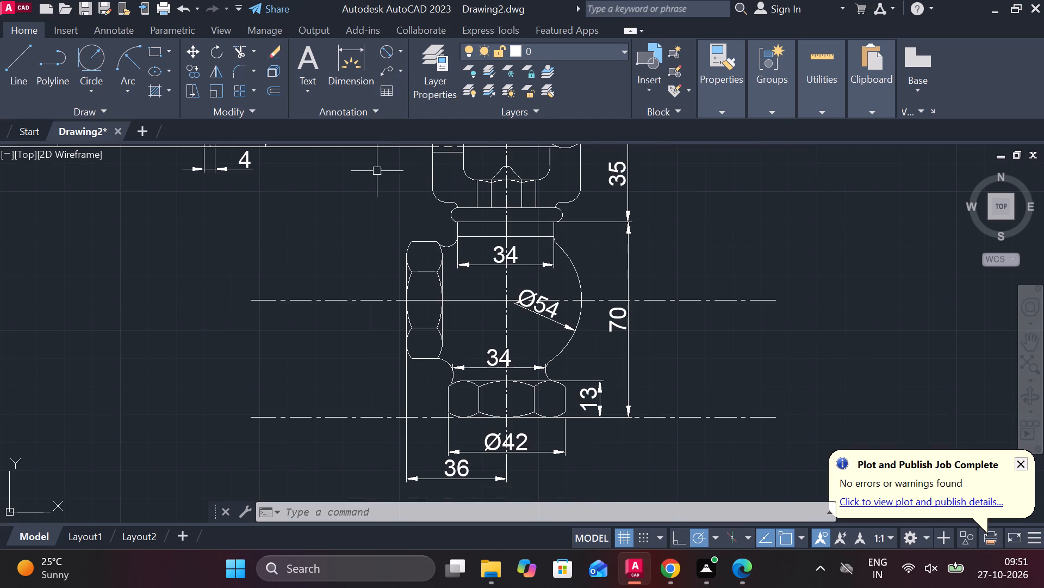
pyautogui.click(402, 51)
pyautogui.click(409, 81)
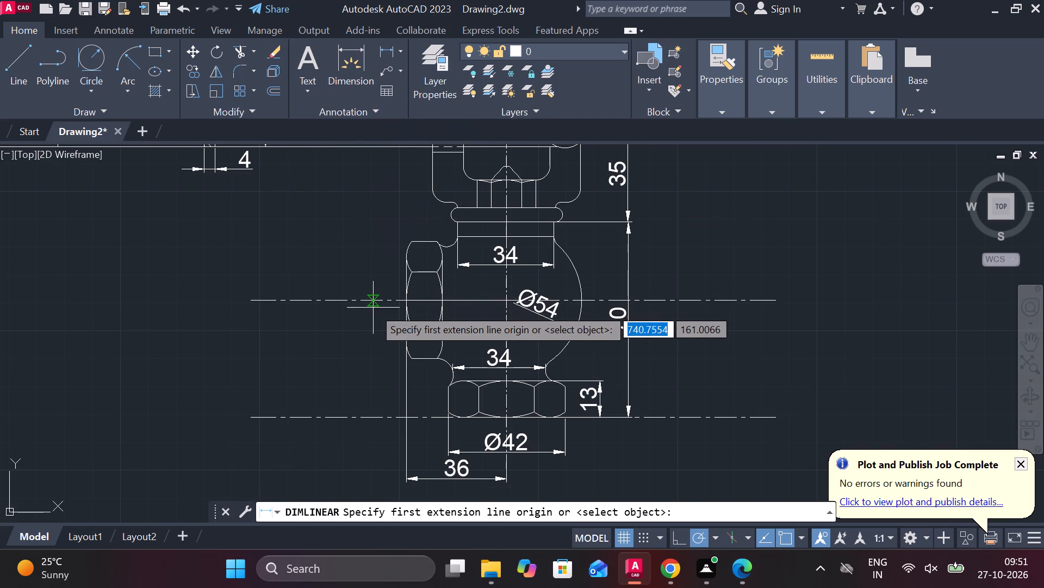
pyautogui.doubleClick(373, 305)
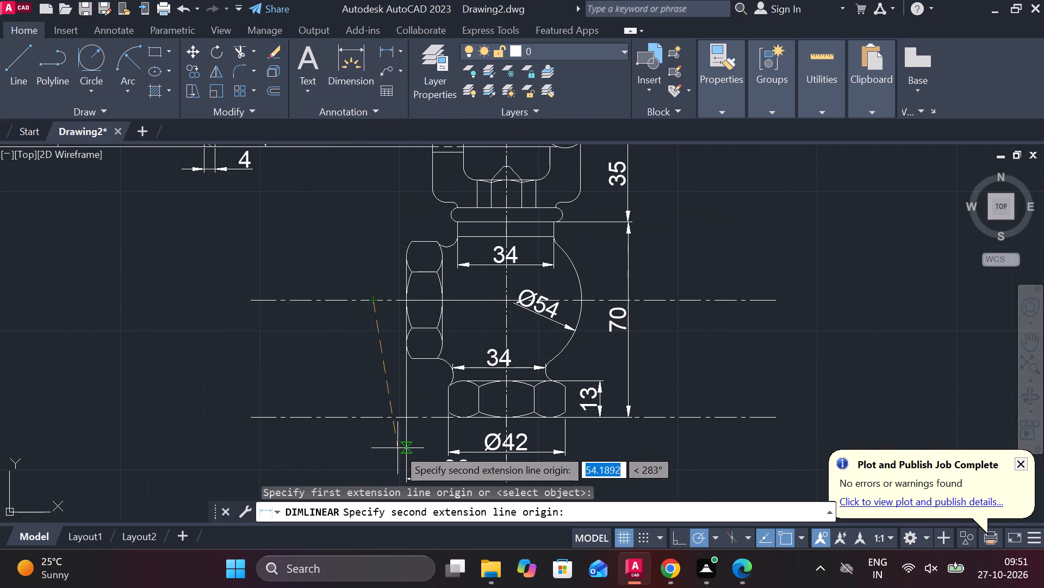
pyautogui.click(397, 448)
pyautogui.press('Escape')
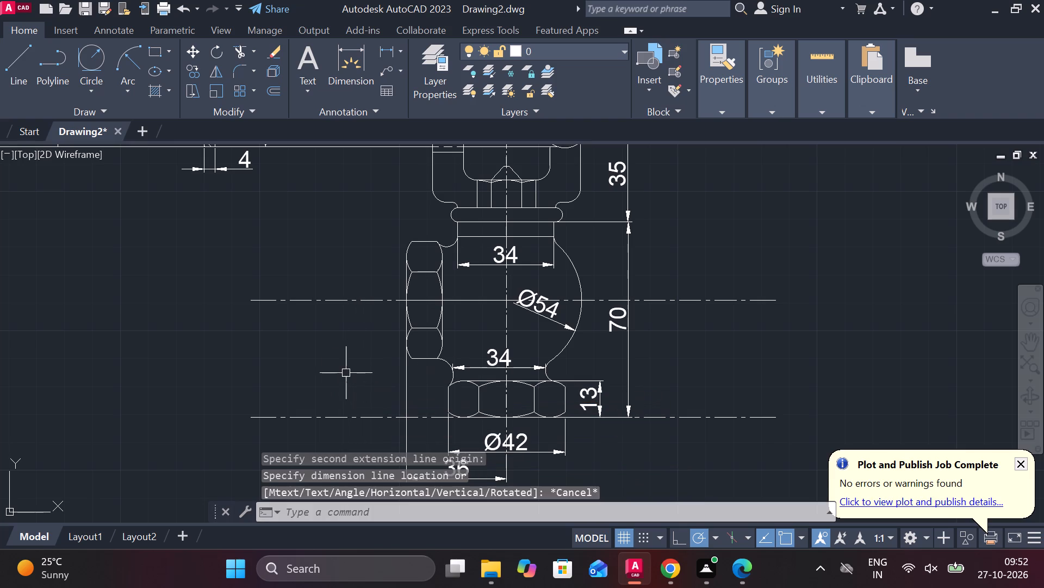
# Add a vertical linear dimension from the bottom nut's base up to the side nut's horizontal centreline, placed outside the side nut.
pyautogui.press('space')
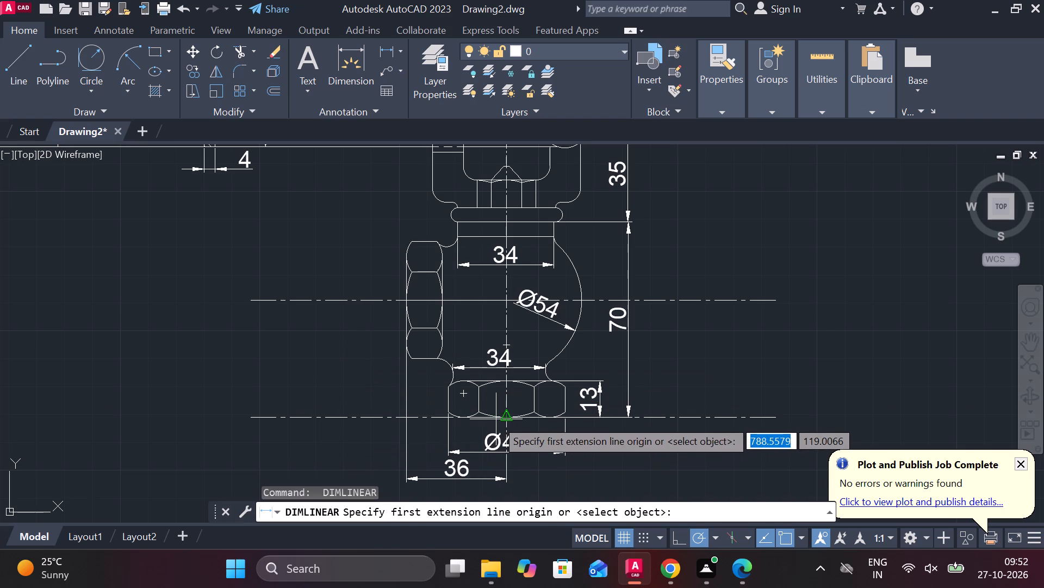
pyautogui.click(502, 418)
pyautogui.click(382, 309)
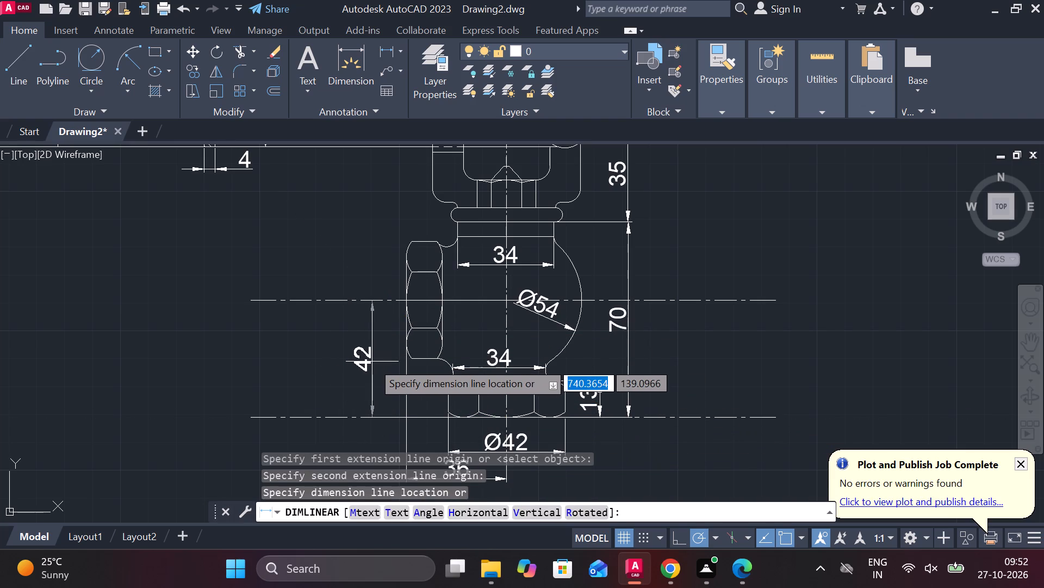
pyautogui.click(355, 362)
# Add a vertical linear dimension across the side nut's full height, between the nut and the centreline height dimension.
pyautogui.press('space')
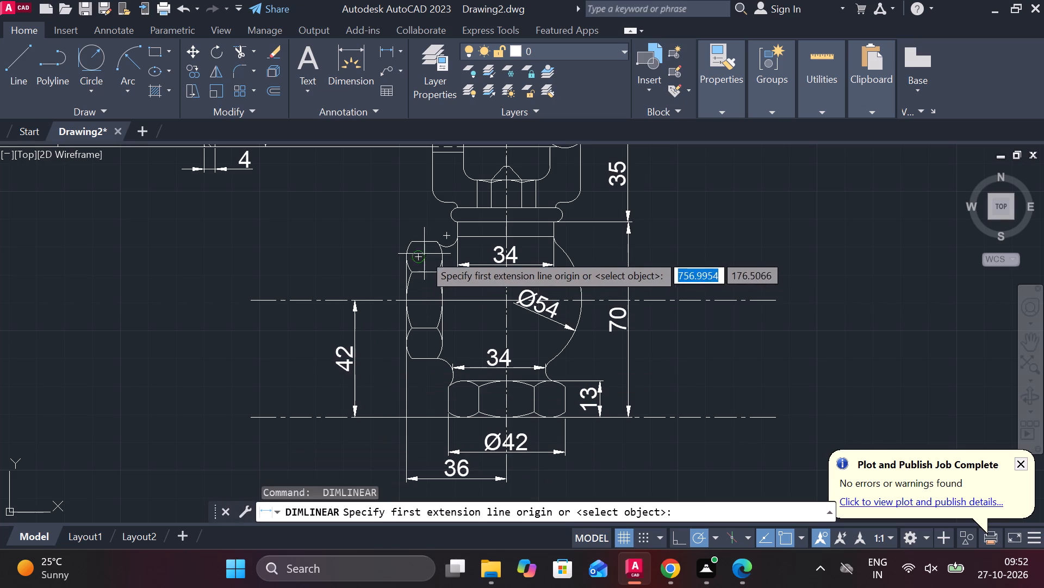
pyautogui.click(419, 247)
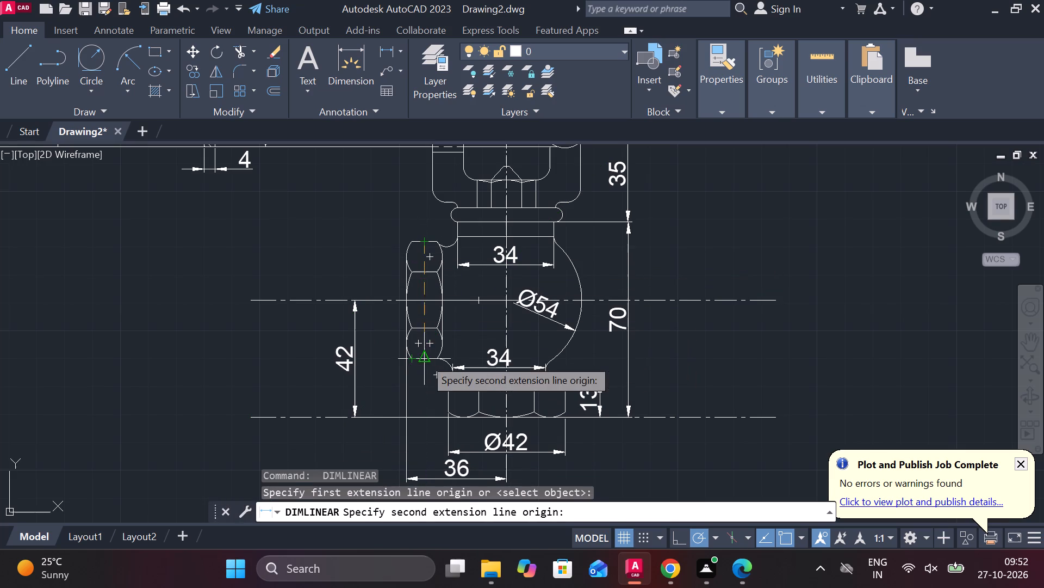
pyautogui.click(424, 358)
pyautogui.click(390, 326)
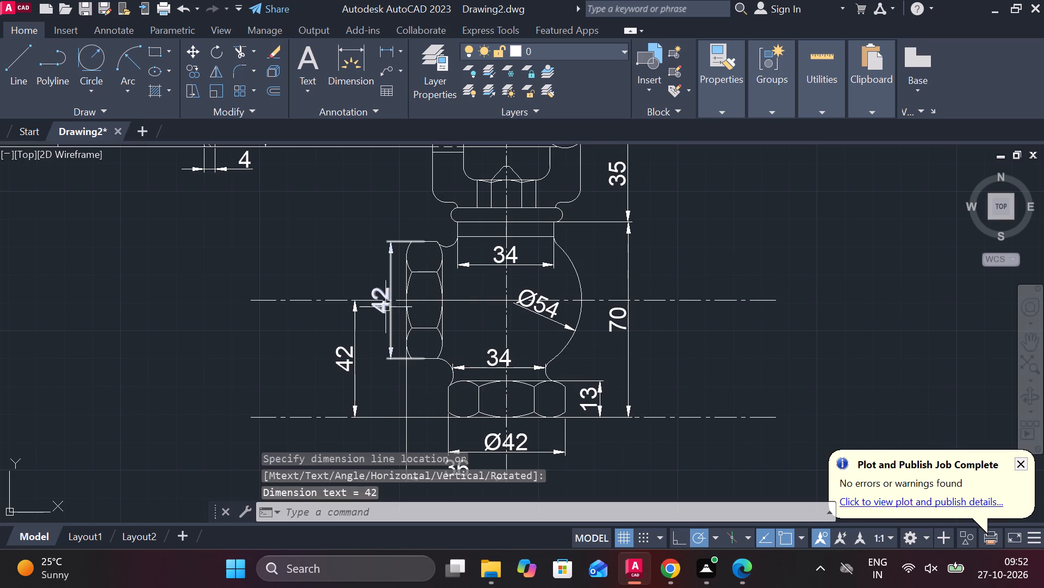
# Insert a diameter symbol before the side nut dimension's text so it reads Ø42.
pyautogui.doubleClick(386, 307)
pyautogui.click(699, 98)
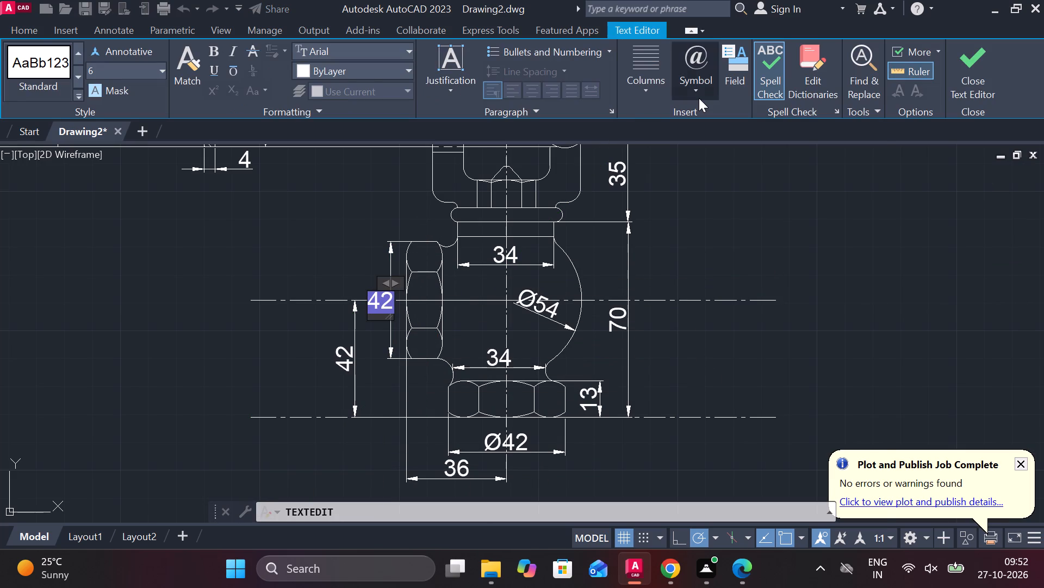
pyautogui.click(722, 157)
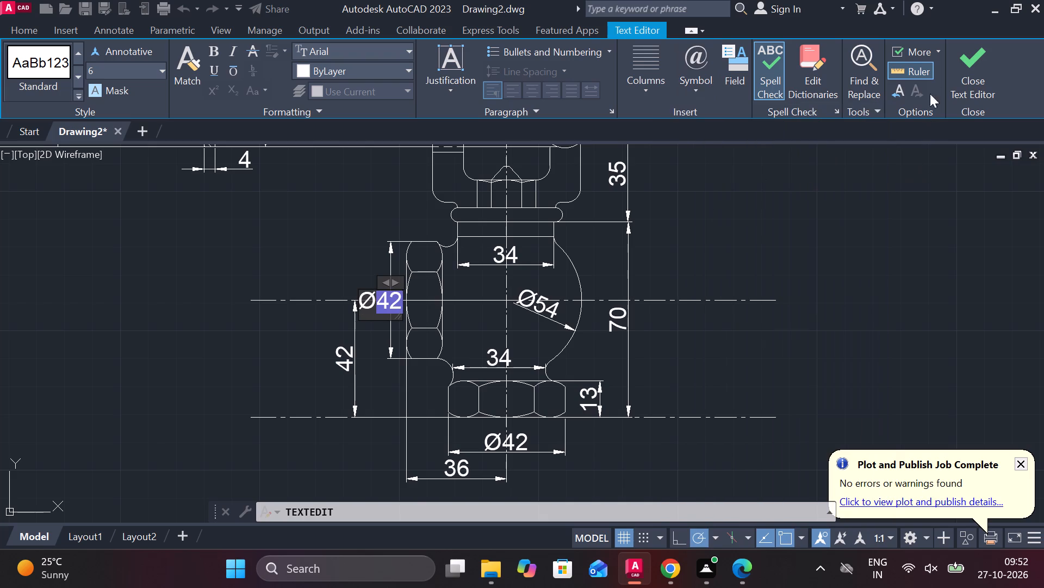
pyautogui.click(949, 78)
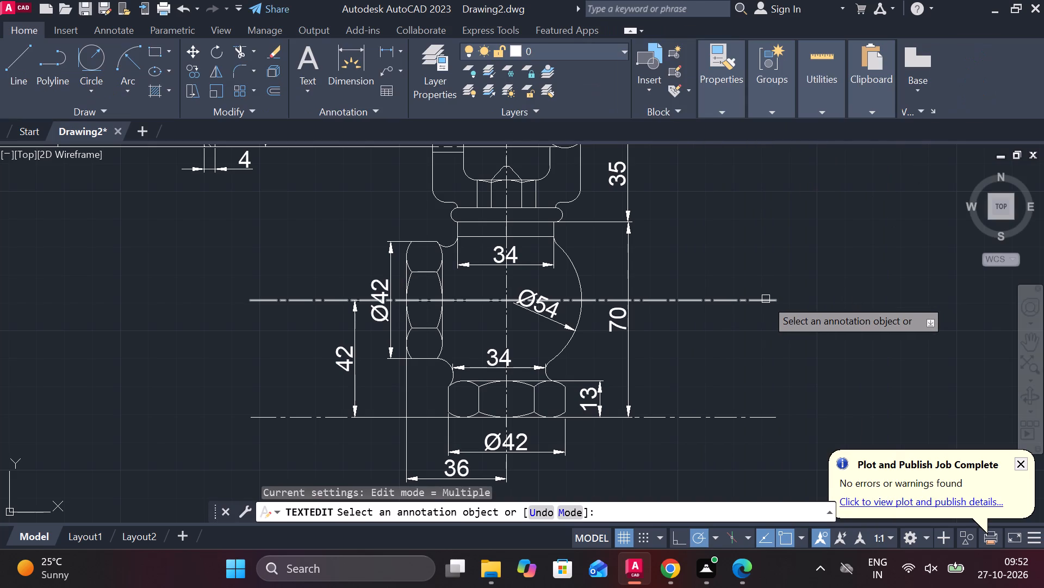
pyautogui.press('Escape')
# Erase the two sloped lines and the short top lines of the conical tip above the small hex nut inside the yoke.
pyautogui.moveTo(668, 289); pyautogui.dragTo(699, 381, button='middle')
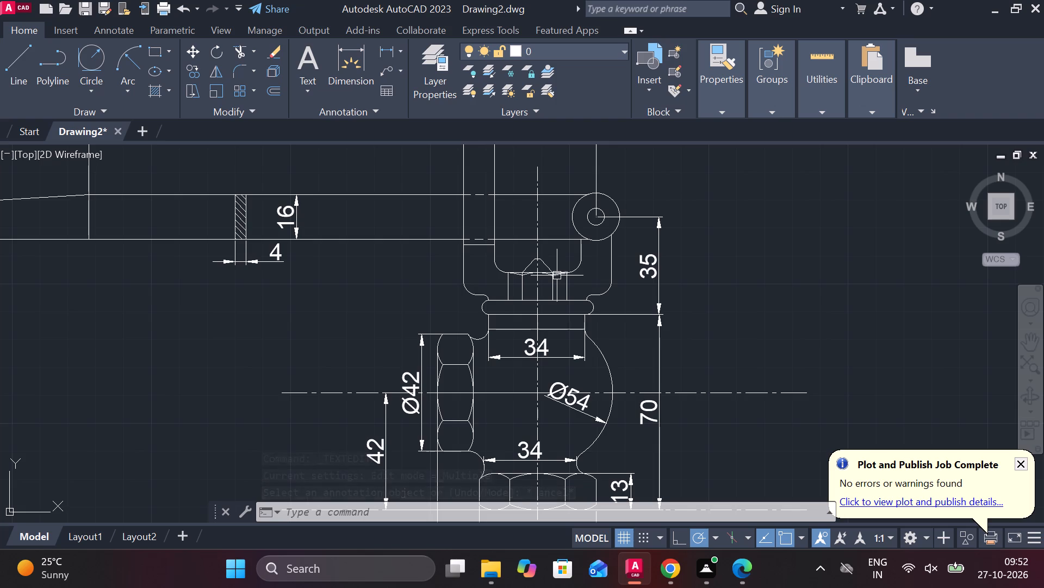
pyautogui.scroll(2, 544, 257)
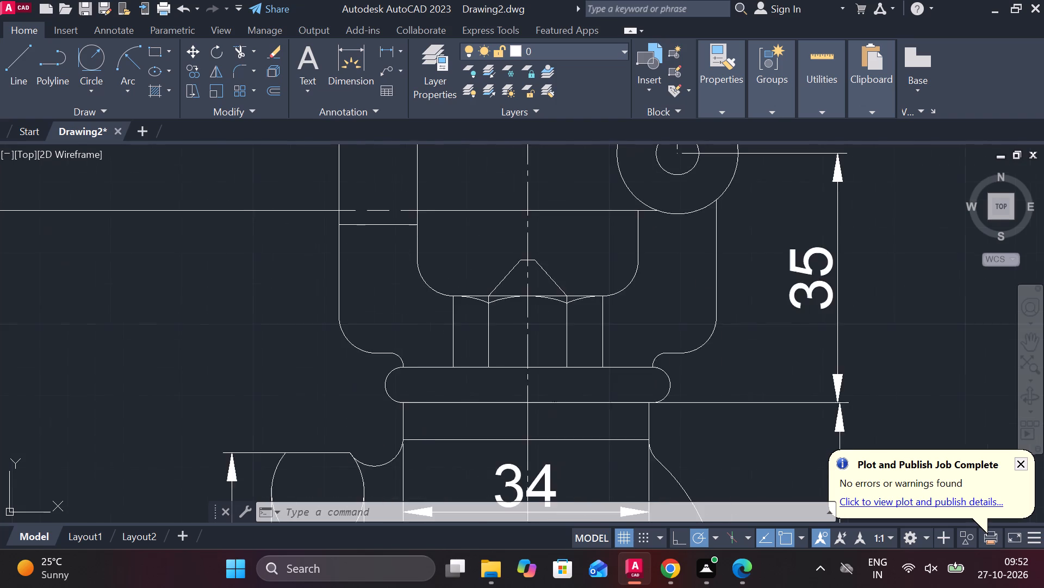
pyautogui.scroll(1, 544, 257)
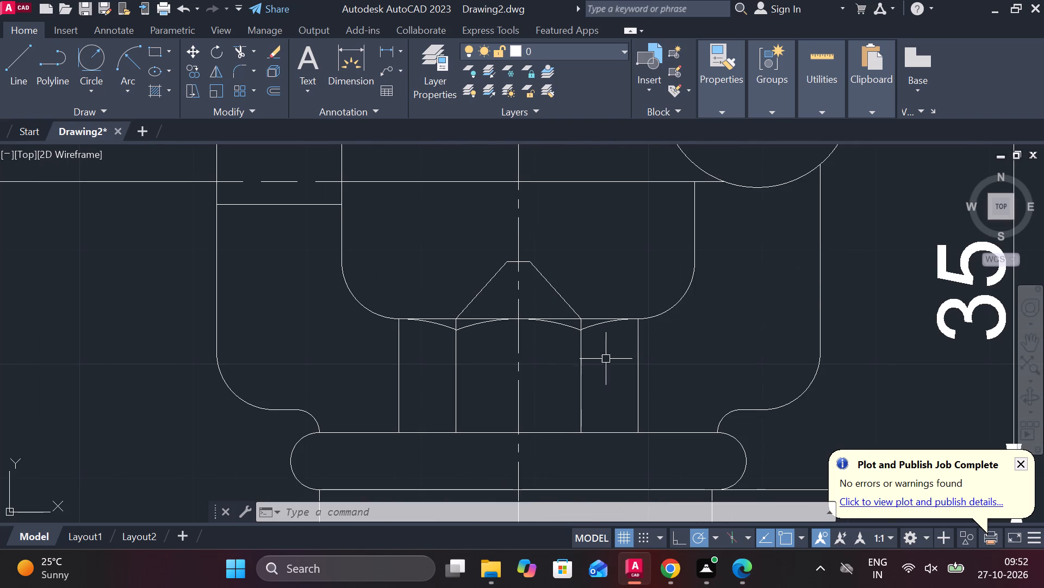
pyautogui.click(552, 279)
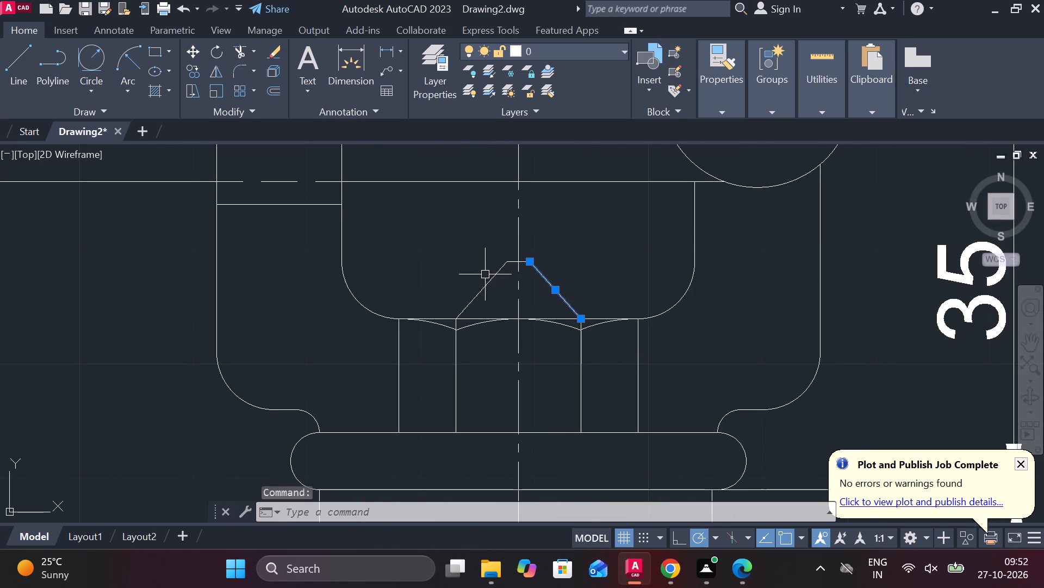
pyautogui.click(491, 280)
pyautogui.click(525, 264)
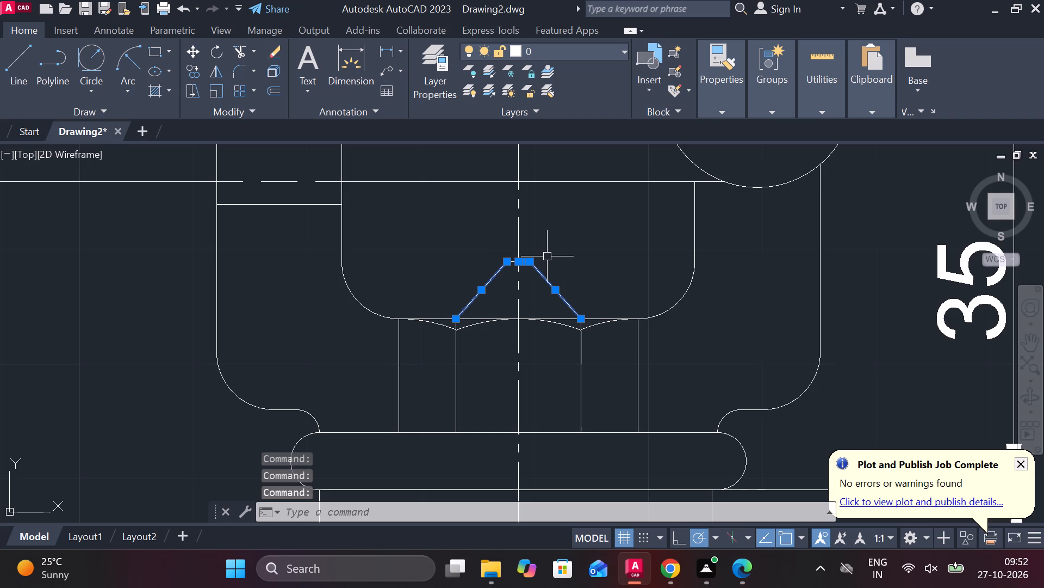
pyautogui.write('E')
pyautogui.press('space')
pyautogui.click(512, 260)
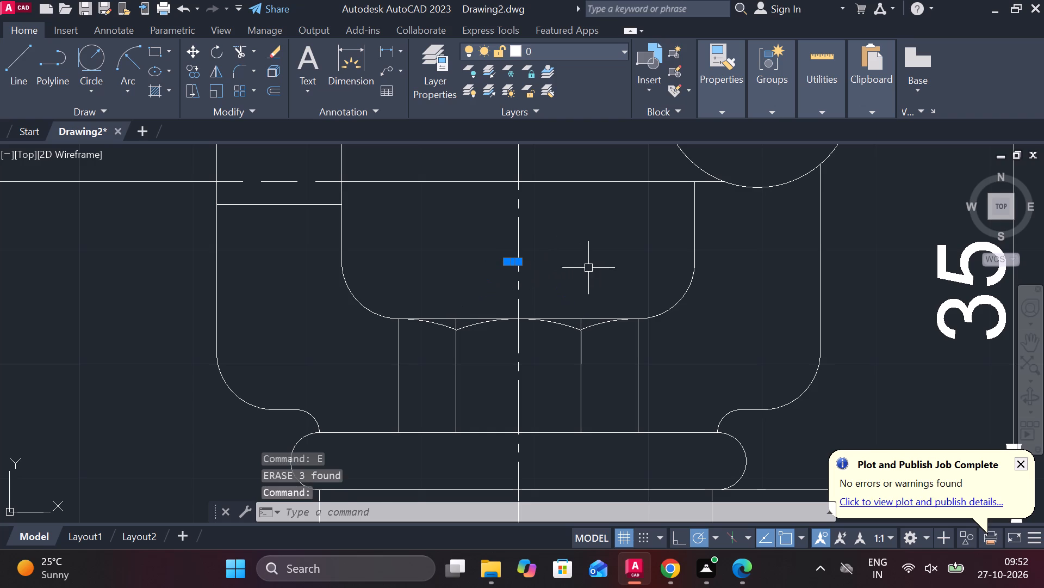
pyautogui.write('E')
pyautogui.press('space')
# Copy the spindle's conical tip from part 4, based at its top midpoint, to where the valve's centreline crosses the lever's lower edge.
pyautogui.scroll(-4, 591, 268)
pyautogui.scroll(-2, 631, 298)
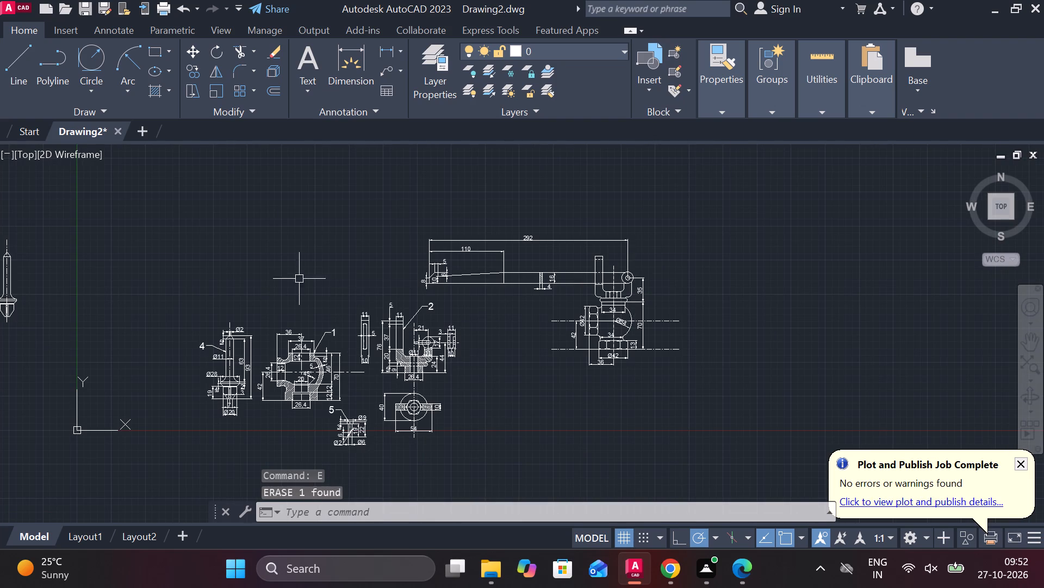
pyautogui.scroll(2, 225, 321)
pyautogui.scroll(4, 226, 367)
pyautogui.moveTo(240, 354); pyautogui.dragTo(394, 332, button='middle')
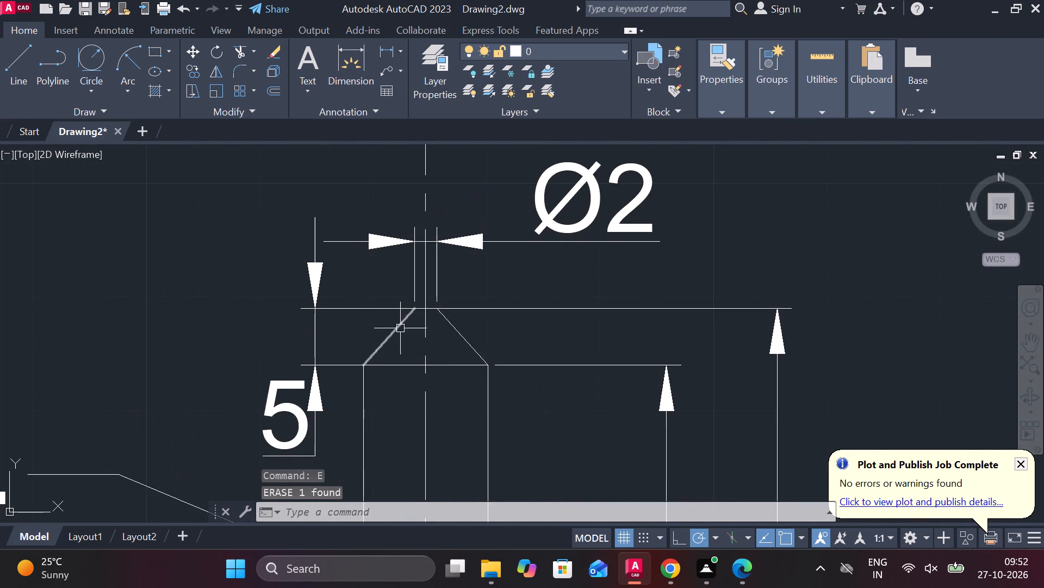
pyautogui.click(388, 339)
pyautogui.click(396, 363)
pyautogui.press('Escape')
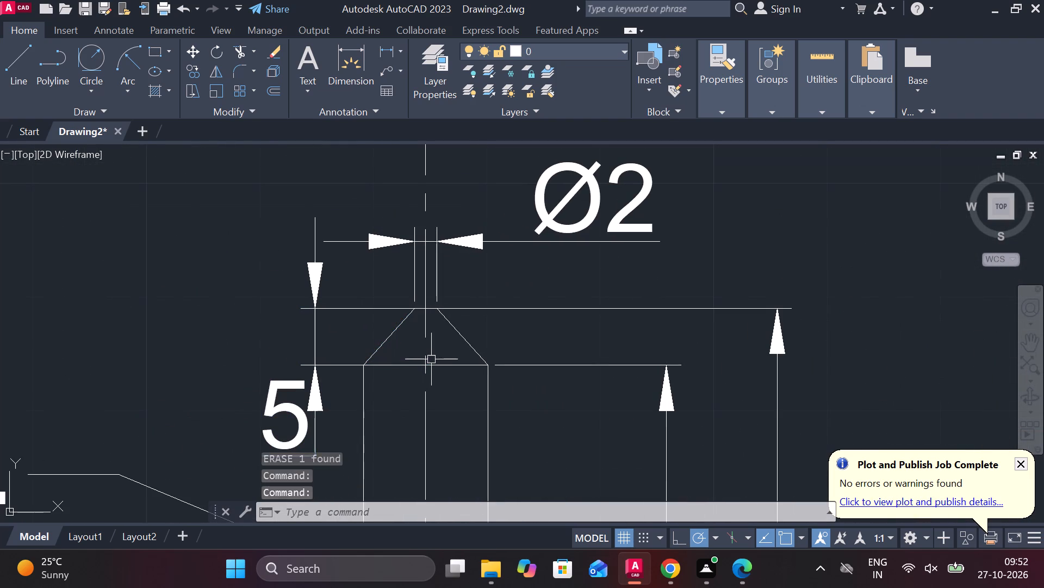
pyautogui.click(396, 334)
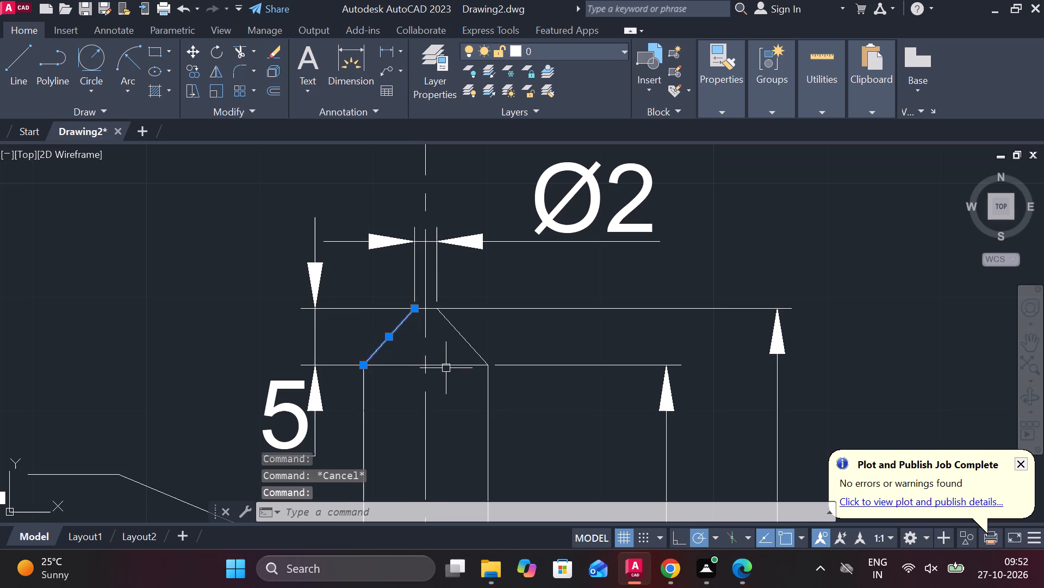
pyautogui.click(447, 367)
pyautogui.click(463, 343)
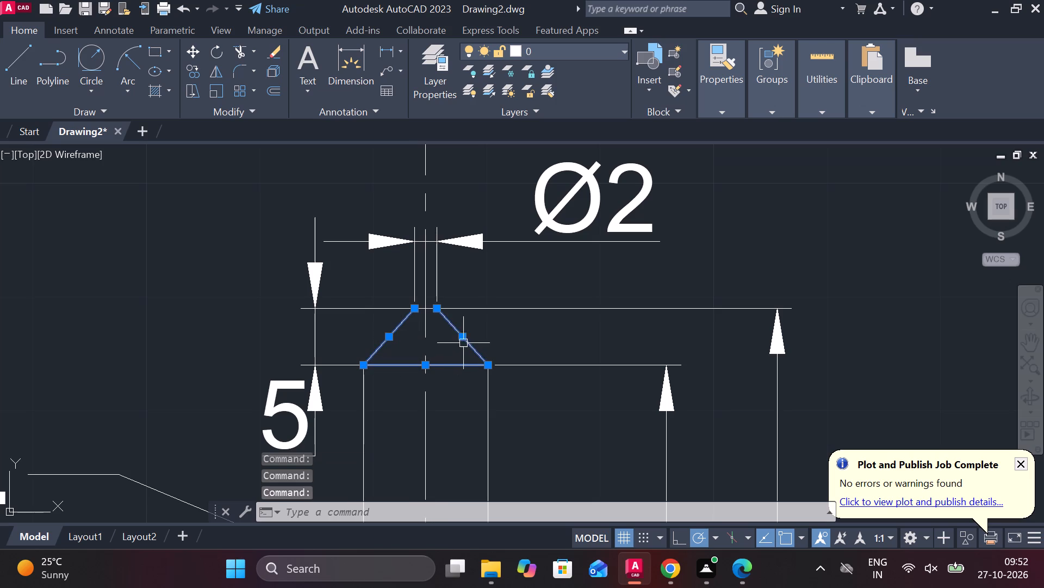
pyautogui.scroll(3, 408, 312)
pyautogui.click(453, 296)
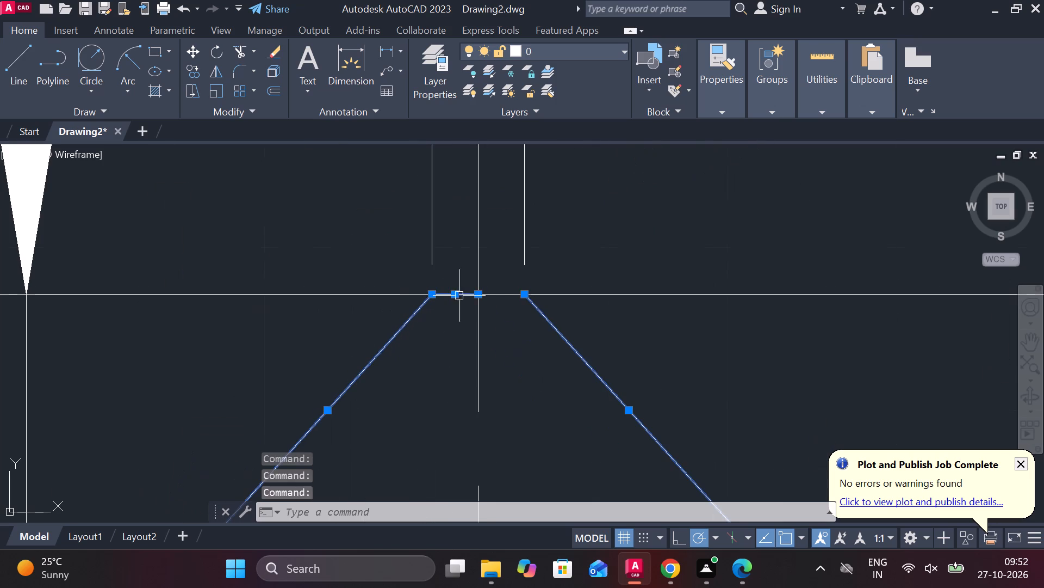
pyautogui.click(494, 296)
pyautogui.scroll(-2, 504, 317)
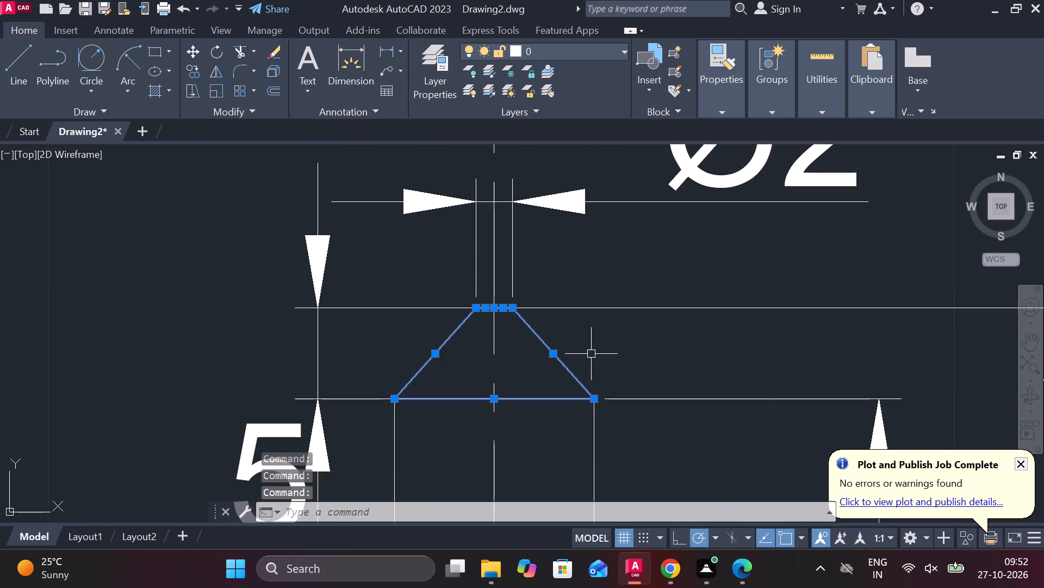
pyautogui.write('CO')
pyautogui.press('Return')
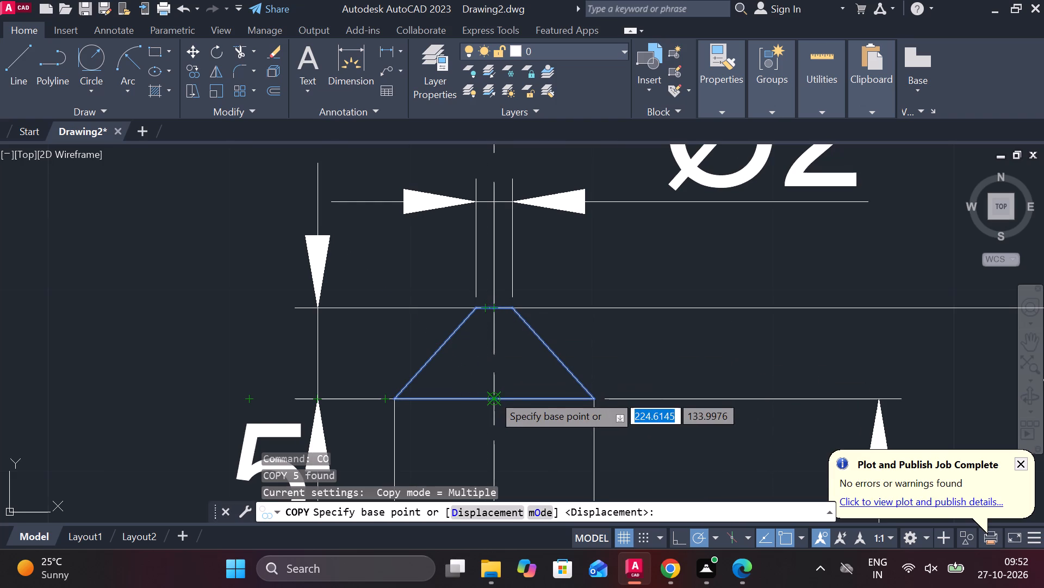
pyautogui.click(493, 307)
pyautogui.scroll(-3, 494, 307)
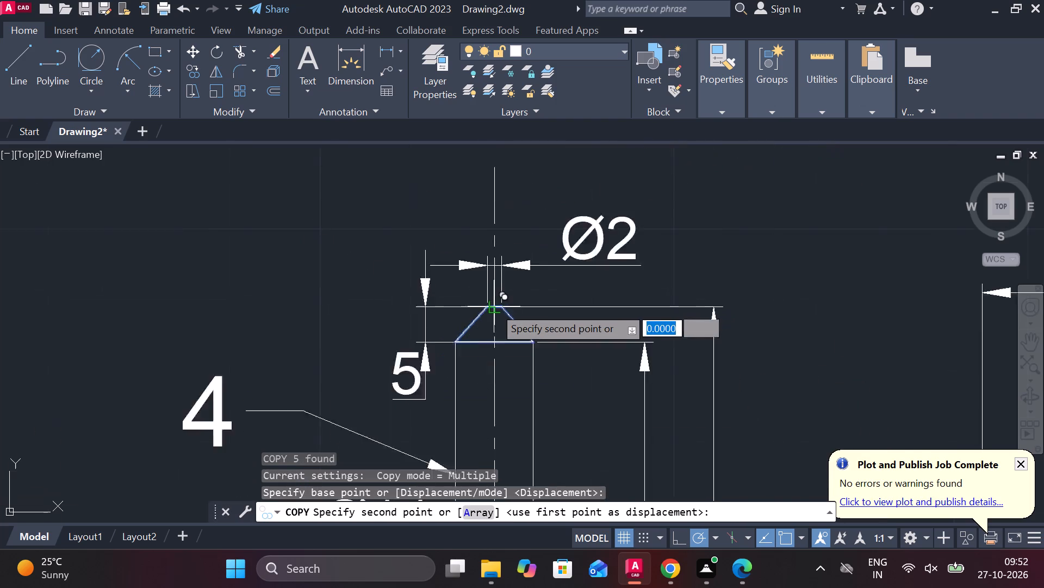
pyautogui.scroll(-1, 573, 272)
pyautogui.scroll(6, 593, 248)
pyautogui.scroll(-3, 594, 248)
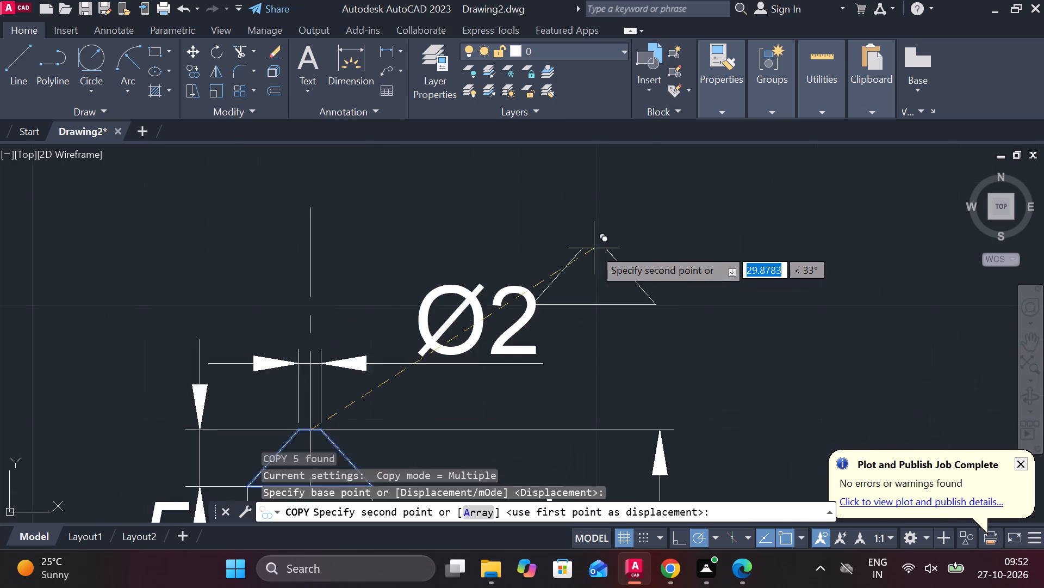
pyautogui.scroll(-4, 594, 248)
pyautogui.moveTo(654, 252); pyautogui.dragTo(196, 302, button='middle')
pyautogui.moveTo(739, 298); pyautogui.dragTo(171, 381, button='middle')
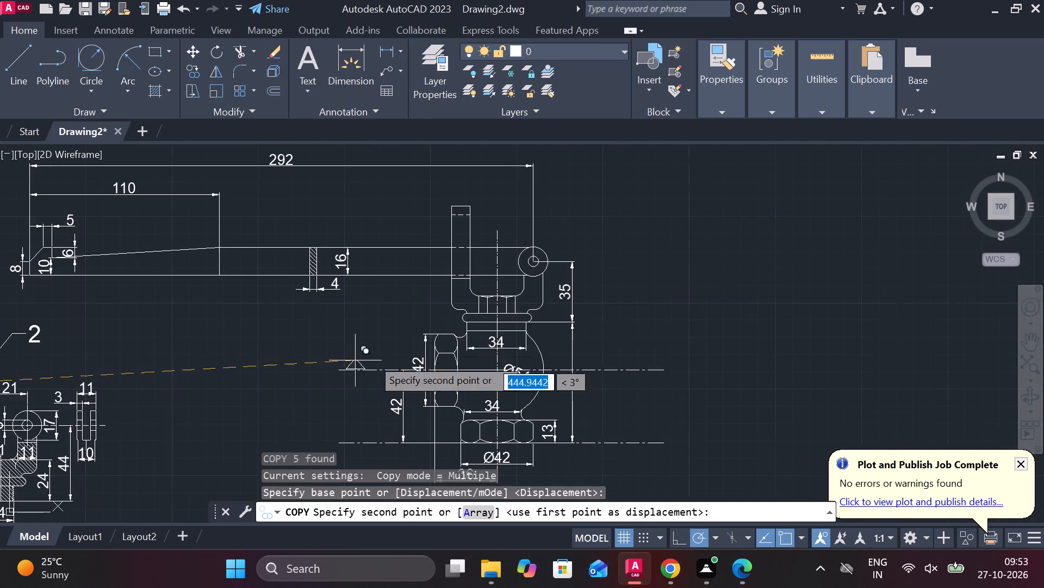
pyautogui.scroll(3, 466, 285)
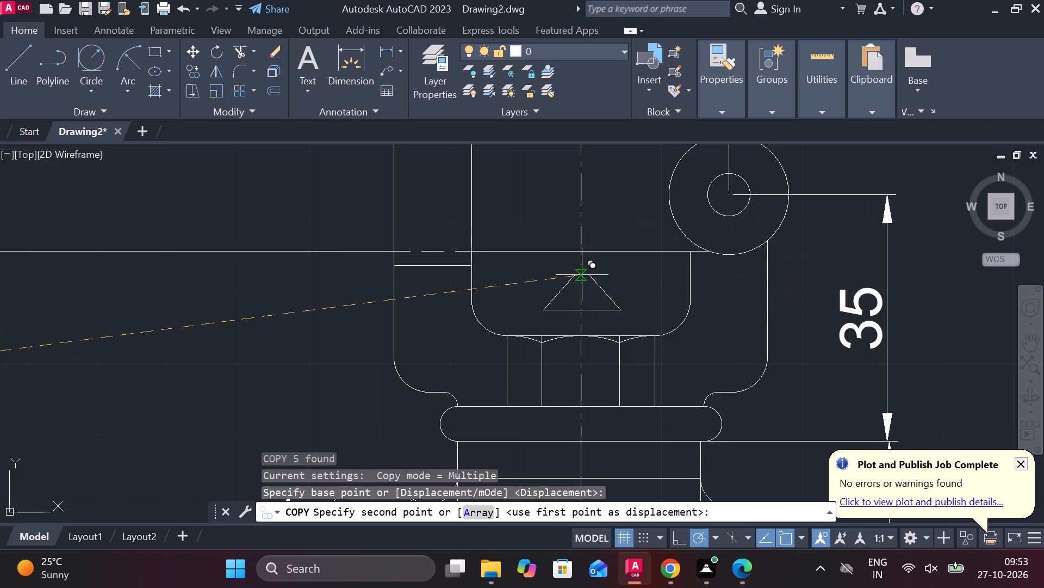
pyautogui.scroll(2, 582, 275)
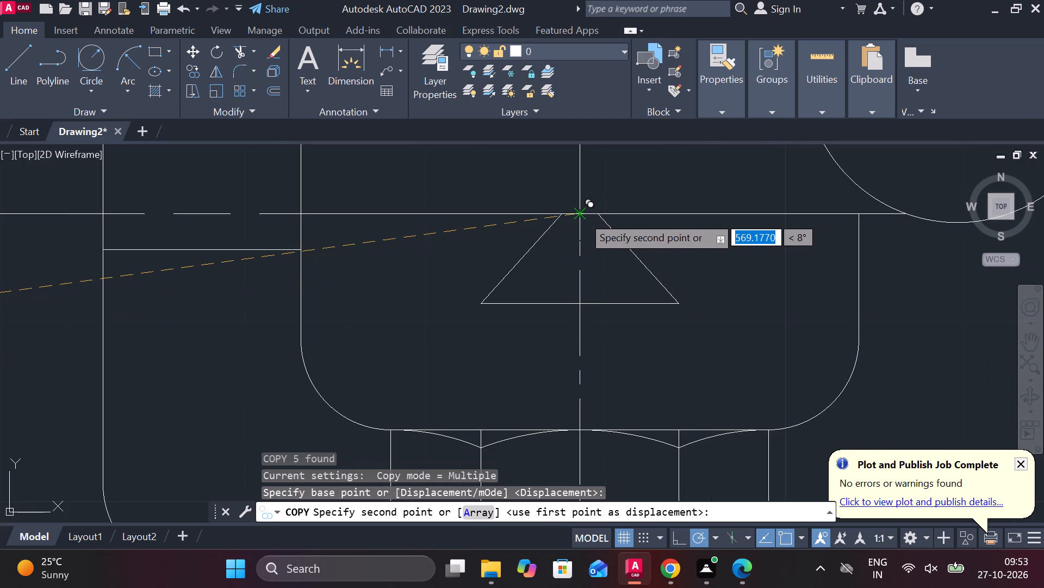
pyautogui.click(582, 216)
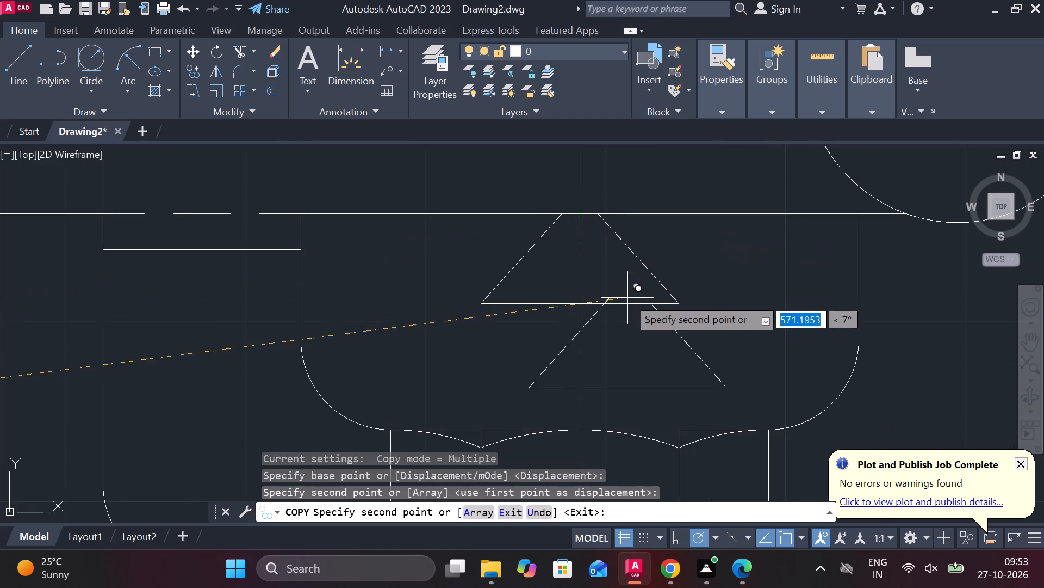
# Extend the two vertical spindle lines above the small hex nut inside the yoke up to the copied cone's base.
pyautogui.press('Escape')
pyautogui.scroll(-1, 565, 326)
pyautogui.write('EX')
pyautogui.press('space')
pyautogui.click(507, 420)
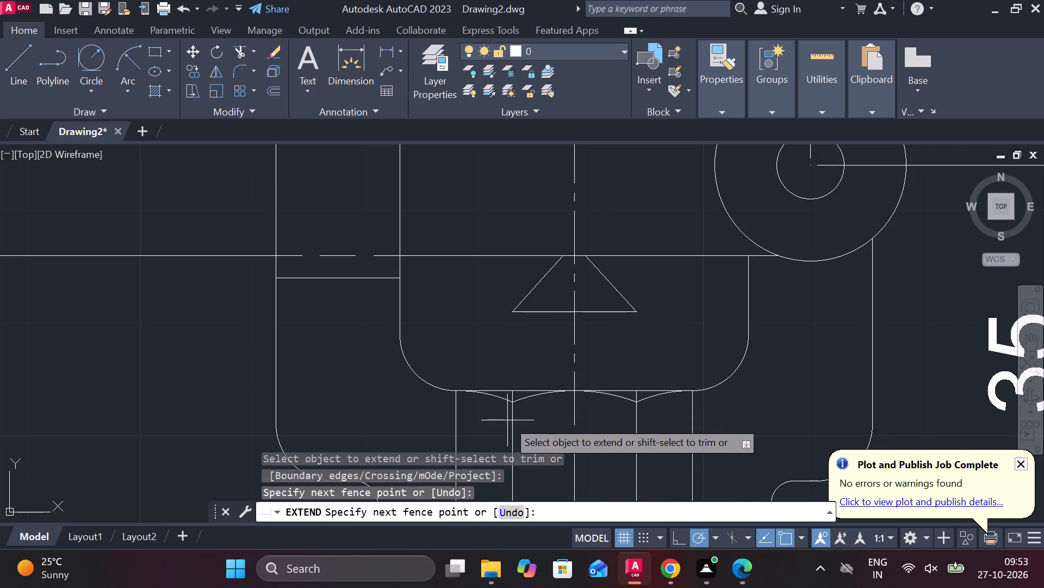
pyautogui.click(520, 429)
pyautogui.click(638, 431)
pyautogui.scroll(-1, 649, 376)
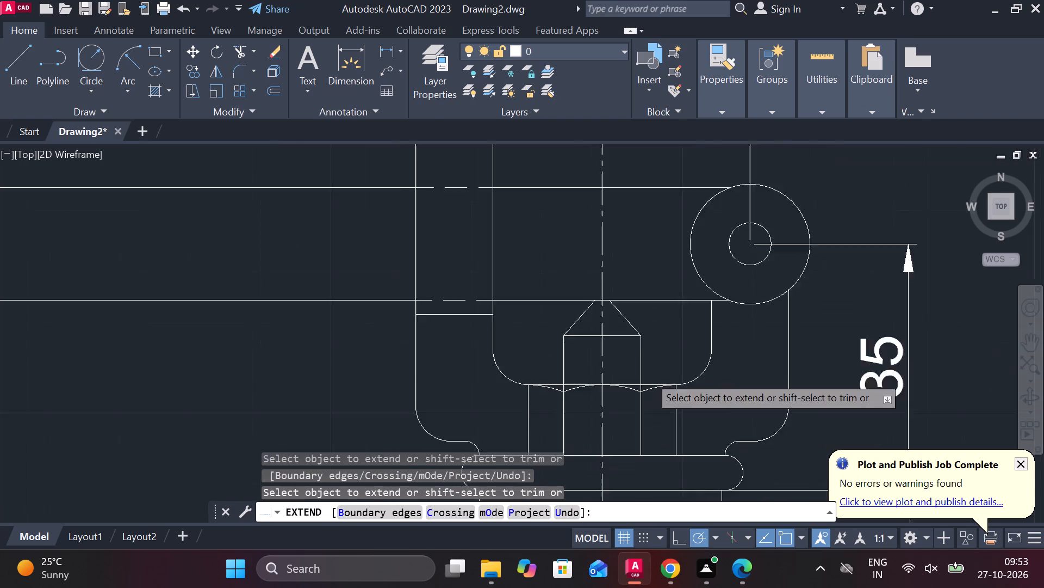
pyautogui.scroll(-2, 649, 376)
pyautogui.press('Escape')
# Move the whole valve assembly with its lever, centrelines and dimensions about 137 units closer to part 2's views.
pyautogui.scroll(-2, 788, 338)
pyautogui.moveTo(785, 337); pyautogui.dragTo(726, 274, button='middle')
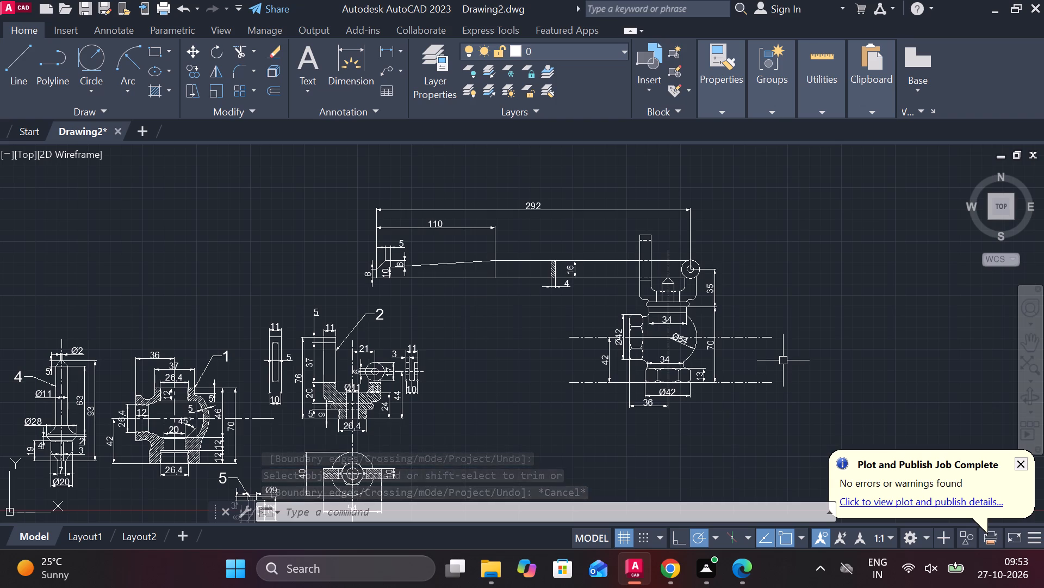
pyautogui.scroll(1, 702, 352)
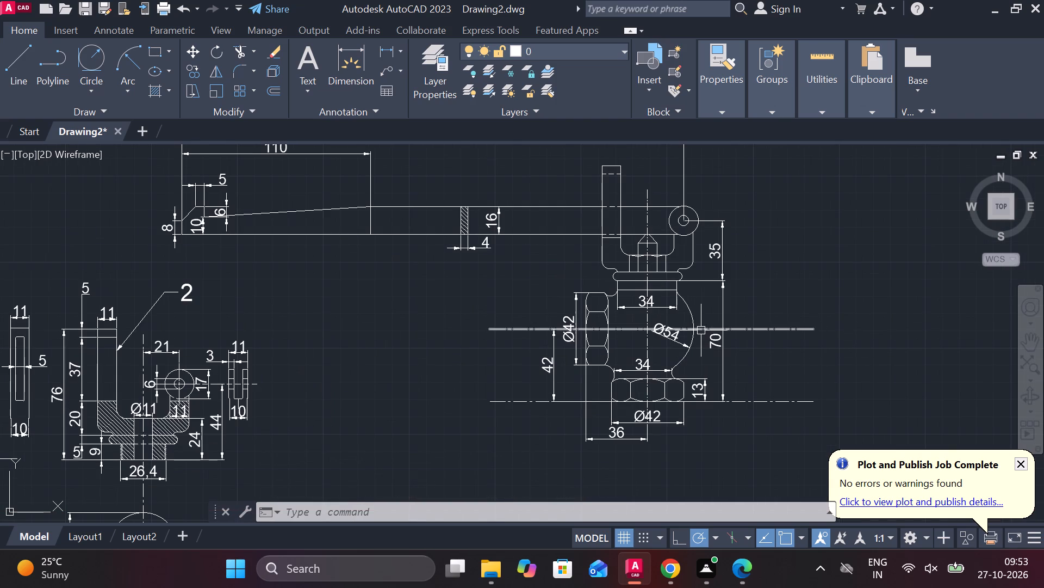
pyautogui.scroll(-1, 701, 330)
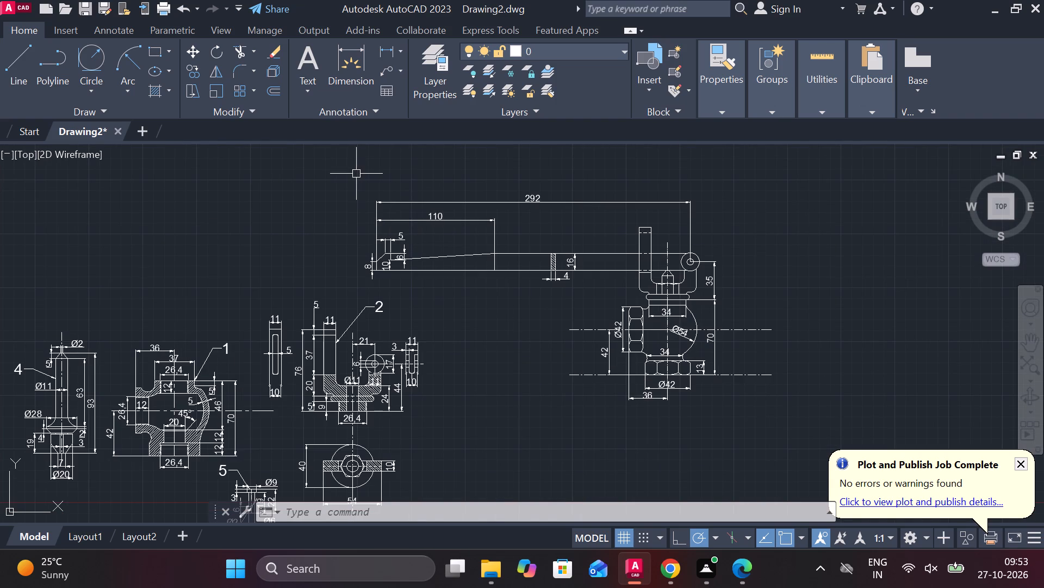
pyautogui.click(349, 171)
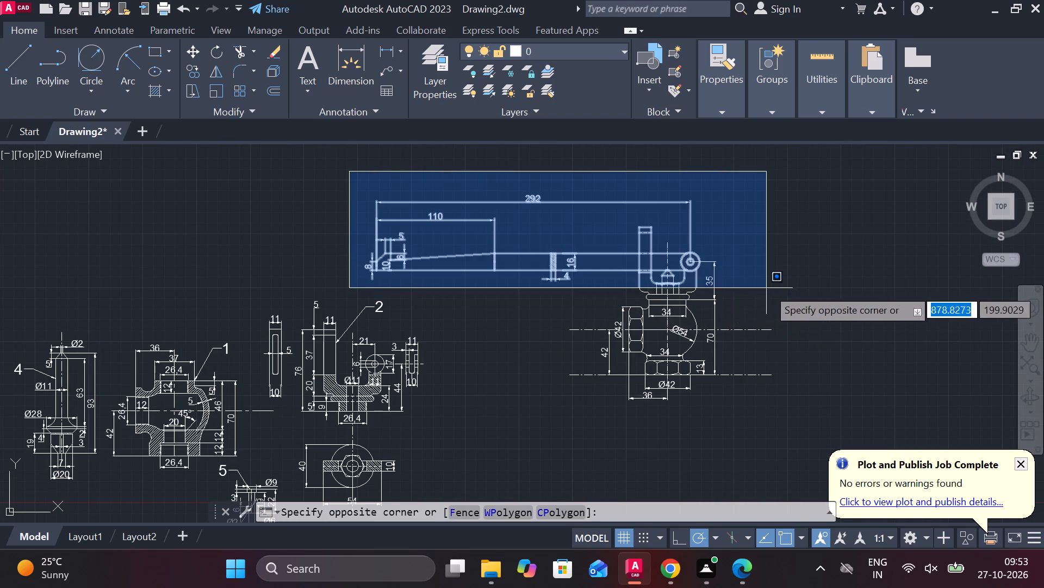
pyautogui.press('Escape')
pyautogui.click(775, 416)
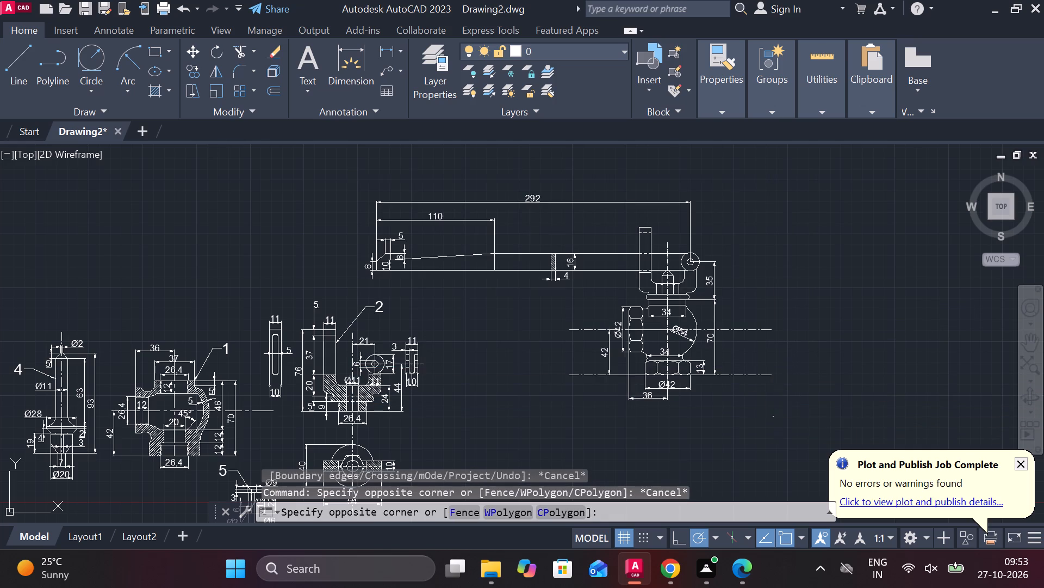
pyautogui.click(525, 169)
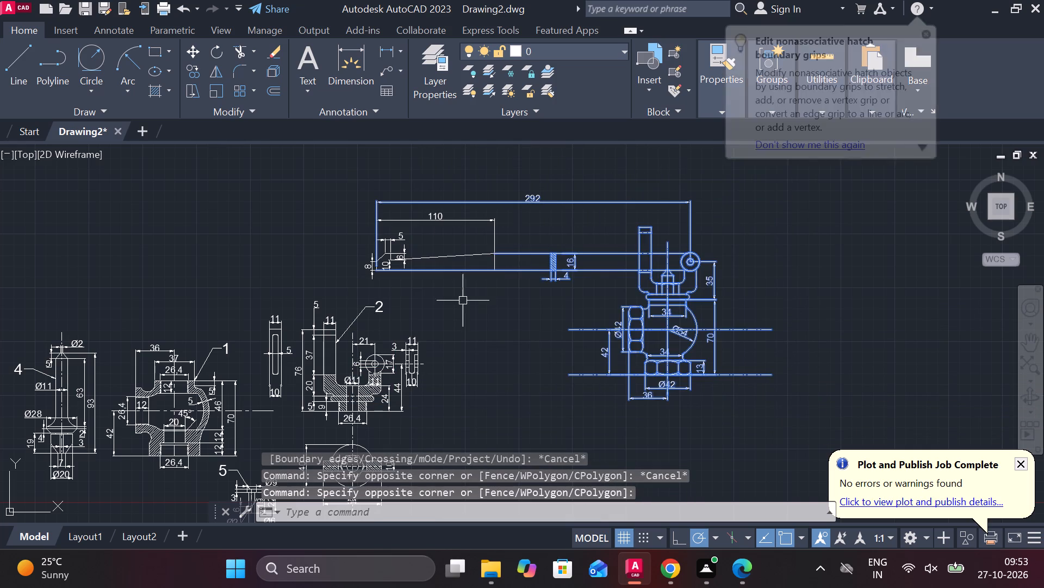
pyautogui.click(514, 320)
pyautogui.press('Escape')
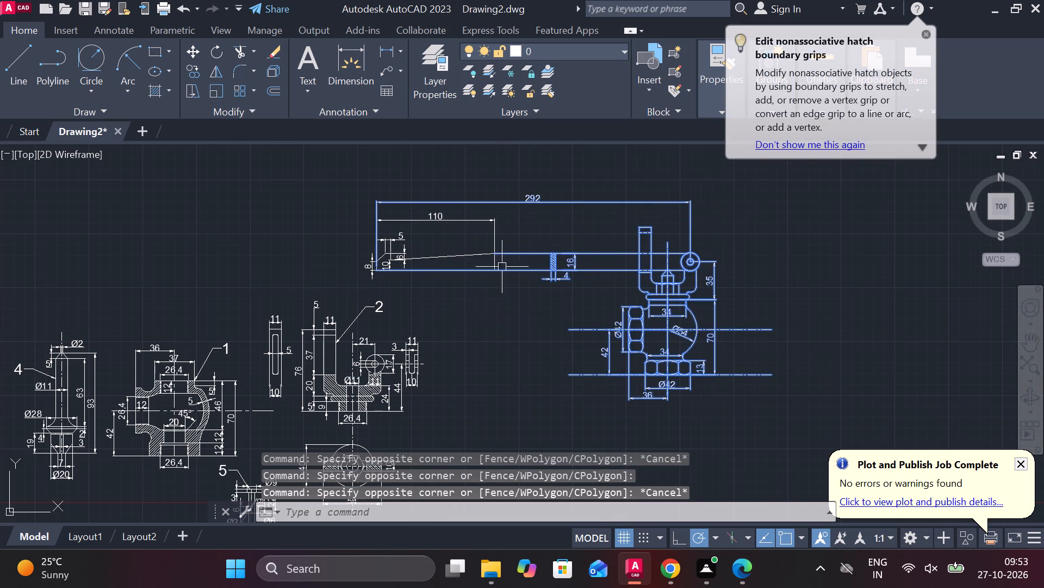
pyautogui.moveTo(513, 278); pyautogui.dragTo(502, 278)
pyautogui.click(340, 198)
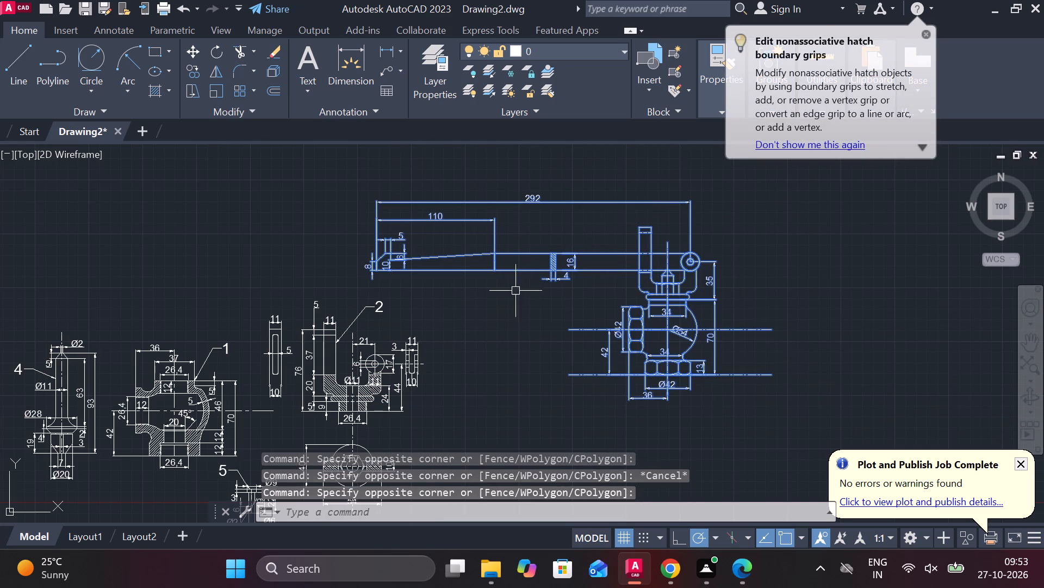
pyautogui.scroll(1, 493, 292)
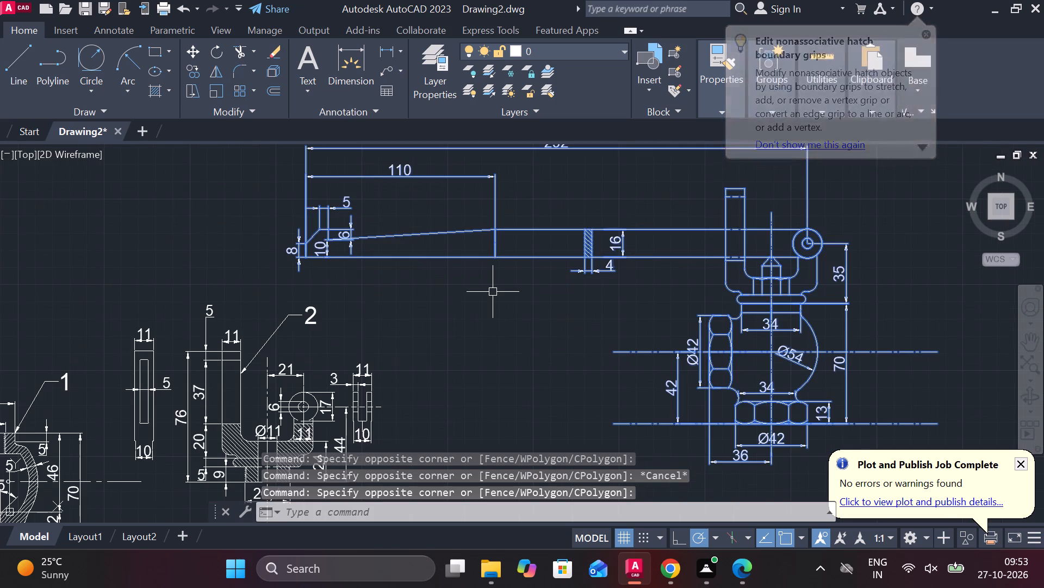
pyautogui.moveTo(503, 290); pyautogui.dragTo(419, 199, button='middle')
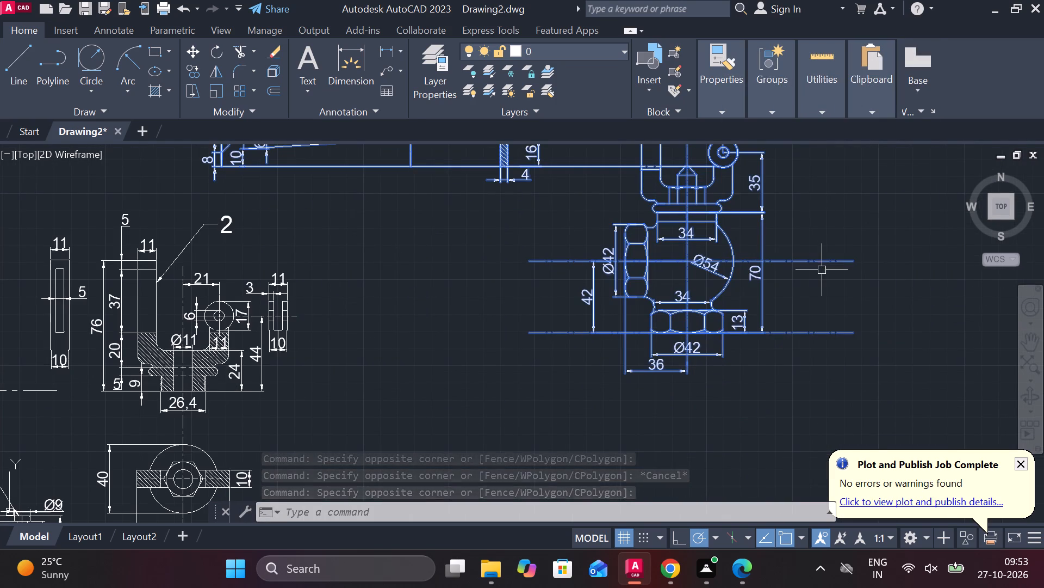
pyautogui.press('m')
pyautogui.press('Return')
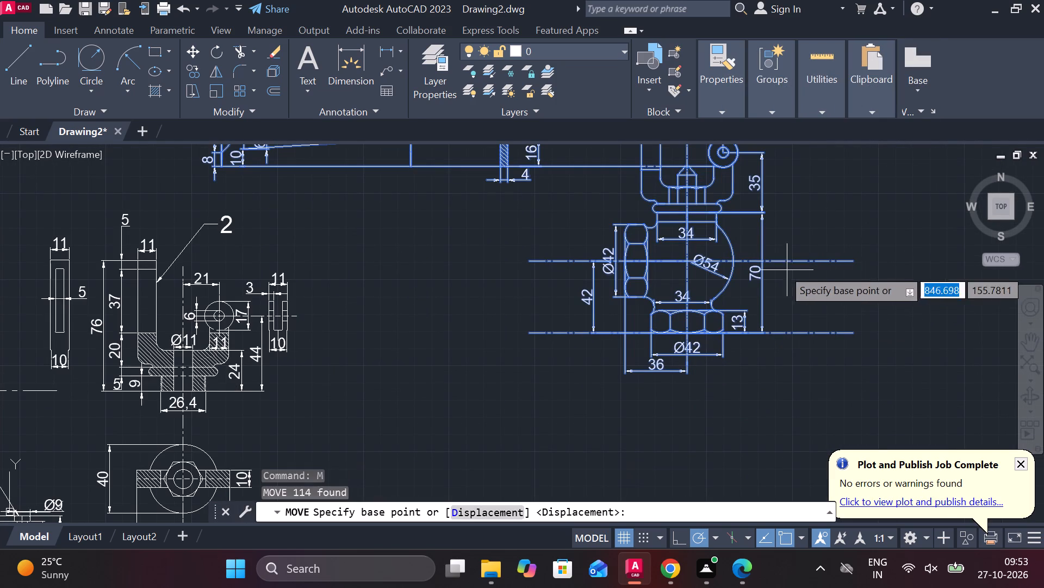
pyautogui.click(685, 261)
pyautogui.scroll(-1, 681, 275)
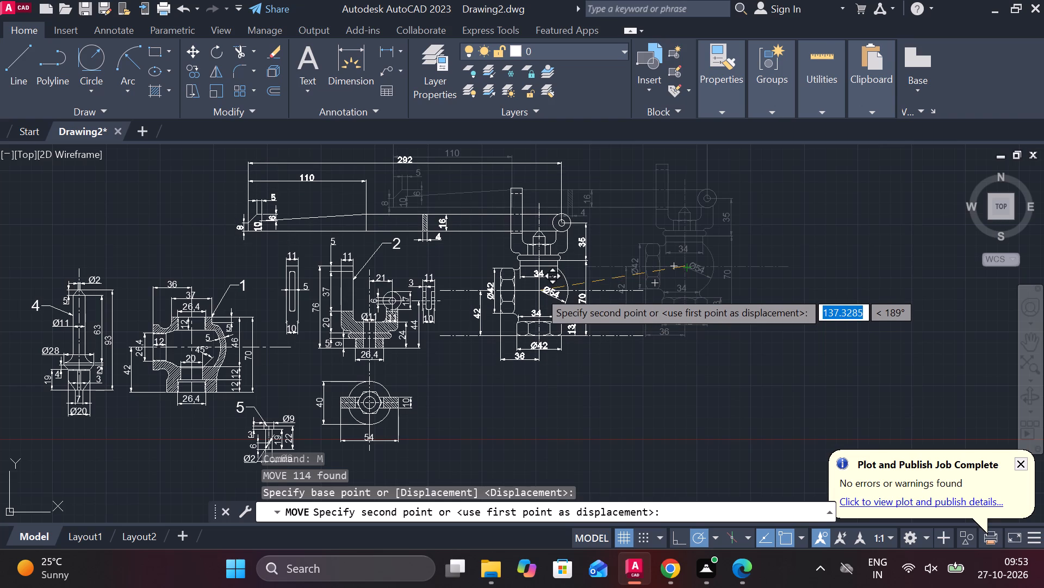
pyautogui.click(539, 291)
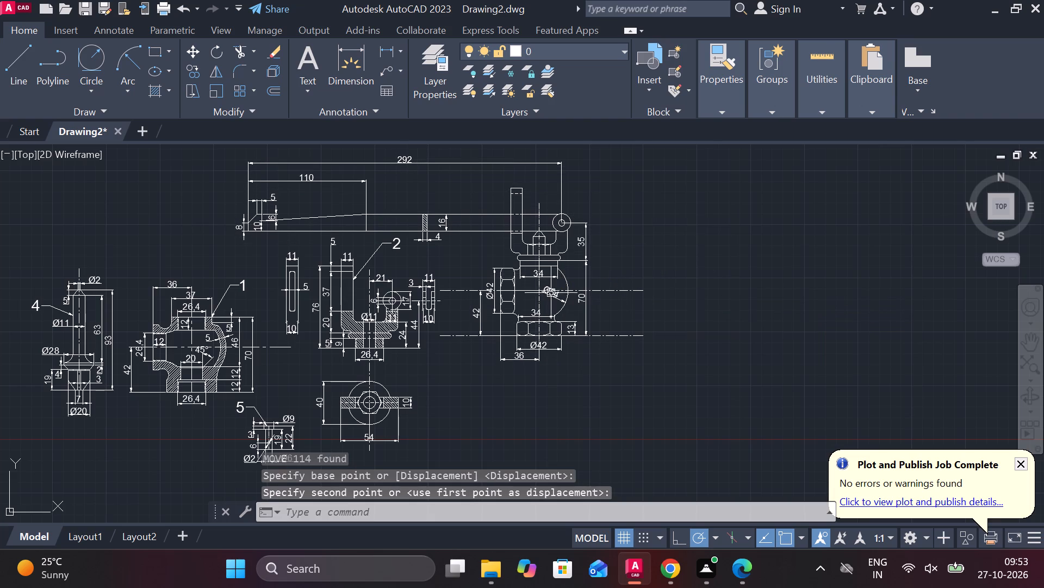
# Move part 5 with its dimensions and number label to the free space below the assembly, beside part 2's top view.
pyautogui.scroll(-1, 539, 308)
pyautogui.moveTo(521, 330); pyautogui.dragTo(562, 300, button='middle')
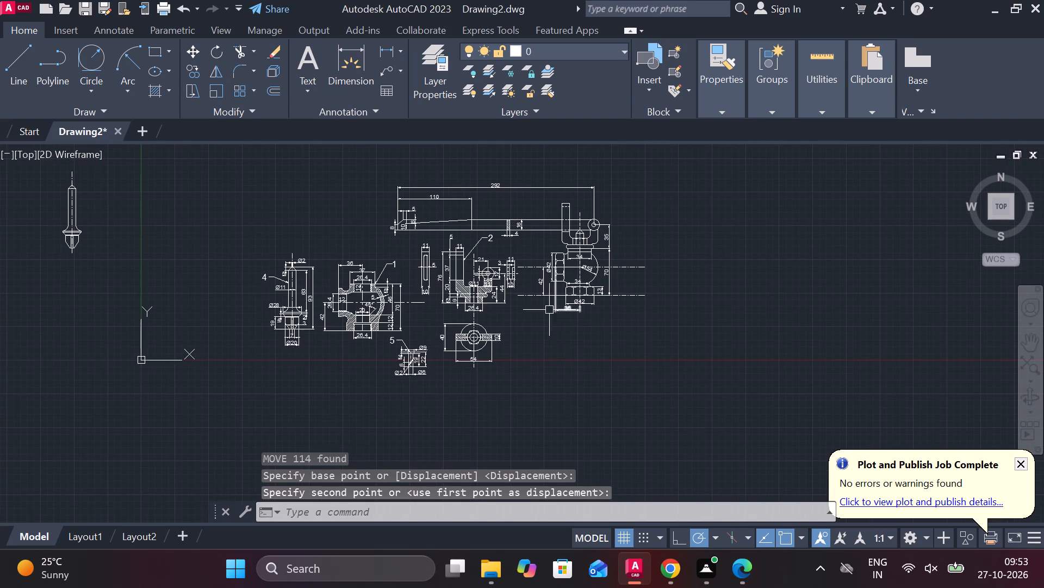
pyautogui.scroll(2, 415, 353)
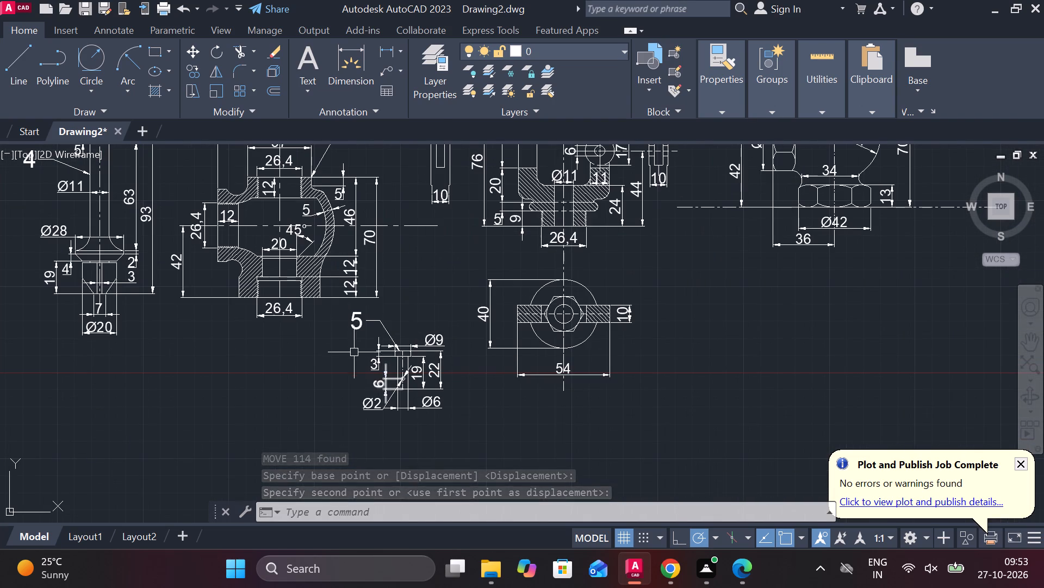
pyautogui.click(339, 311)
pyautogui.click(460, 419)
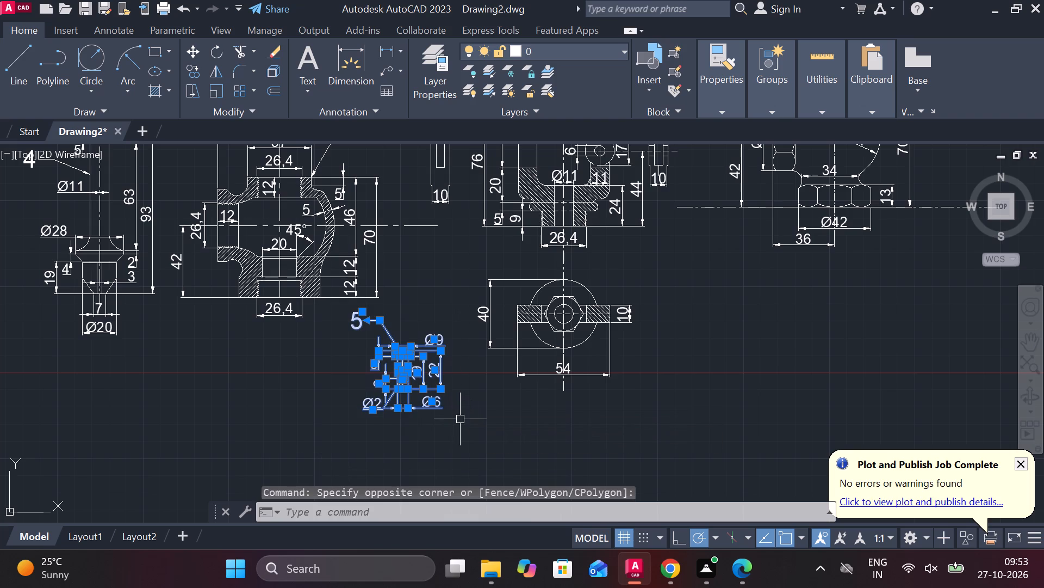
pyautogui.press('m')
pyautogui.press('Return')
pyautogui.click(460, 419)
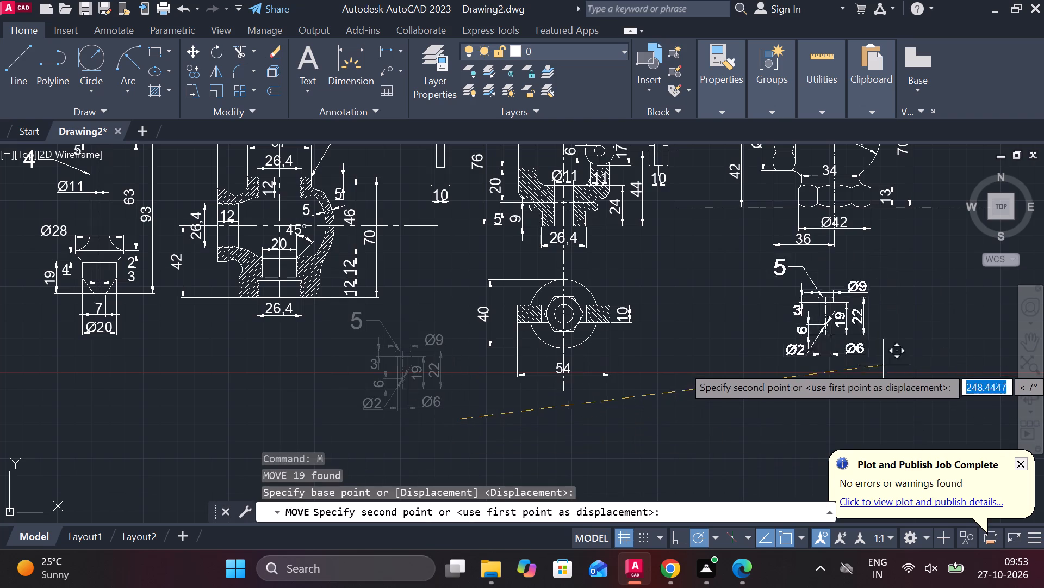
pyautogui.click(776, 349)
# Move part 4 with its dimensions and number label from beside part 1 to the empty area below part 1.
pyautogui.scroll(-1, 788, 365)
pyautogui.moveTo(390, 389); pyautogui.dragTo(484, 399, button='middle')
pyautogui.scroll(1, 446, 230)
pyautogui.click(313, 173)
pyautogui.moveTo(313, 173); pyautogui.dragTo(350, 173)
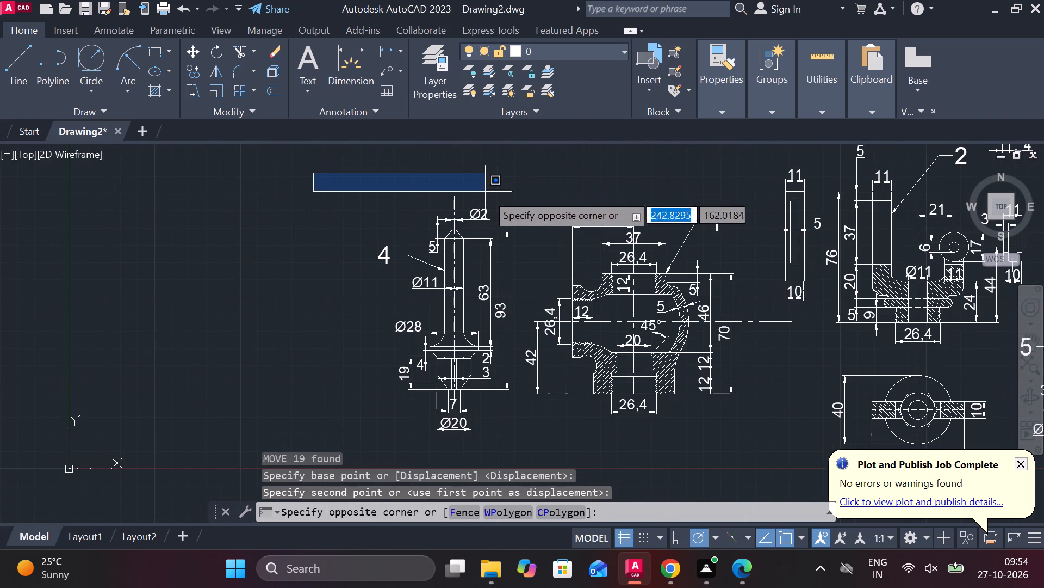
pyautogui.click(516, 443)
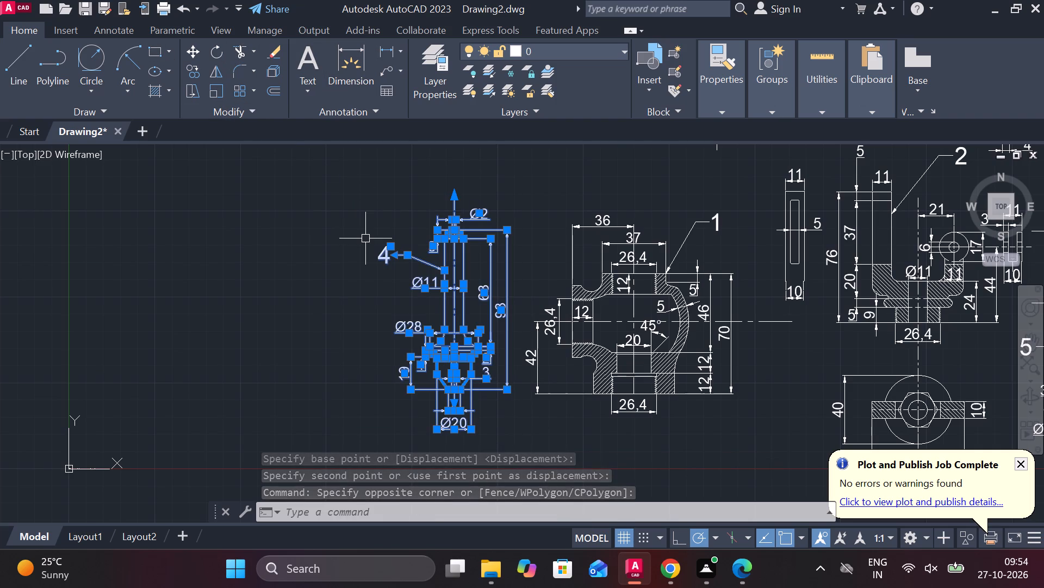
pyautogui.press('m')
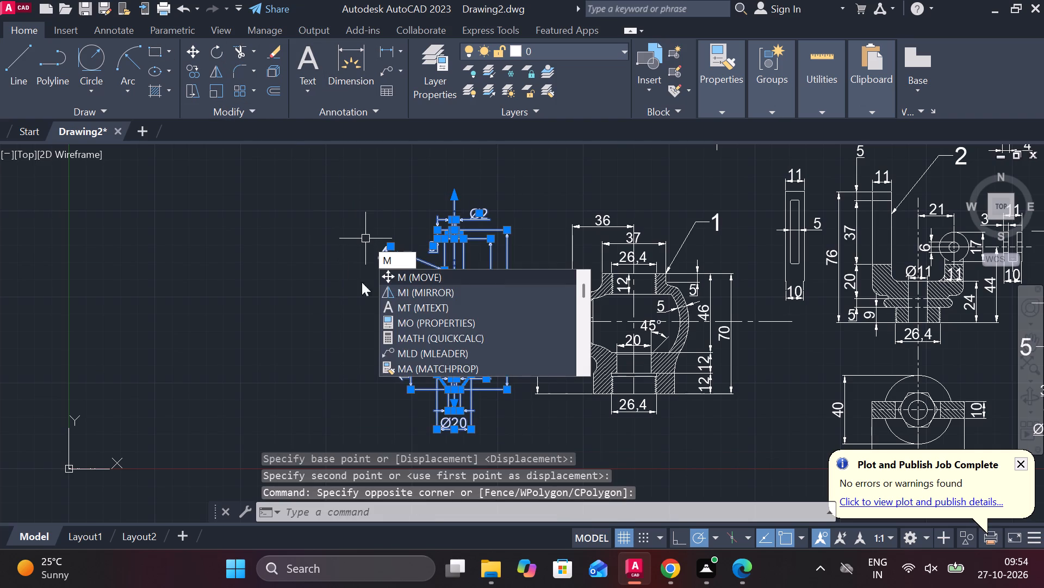
pyautogui.click(408, 274)
pyautogui.click(337, 313)
pyautogui.scroll(-1, 300, 312)
pyautogui.moveTo(296, 335); pyautogui.dragTo(312, 158, button='middle')
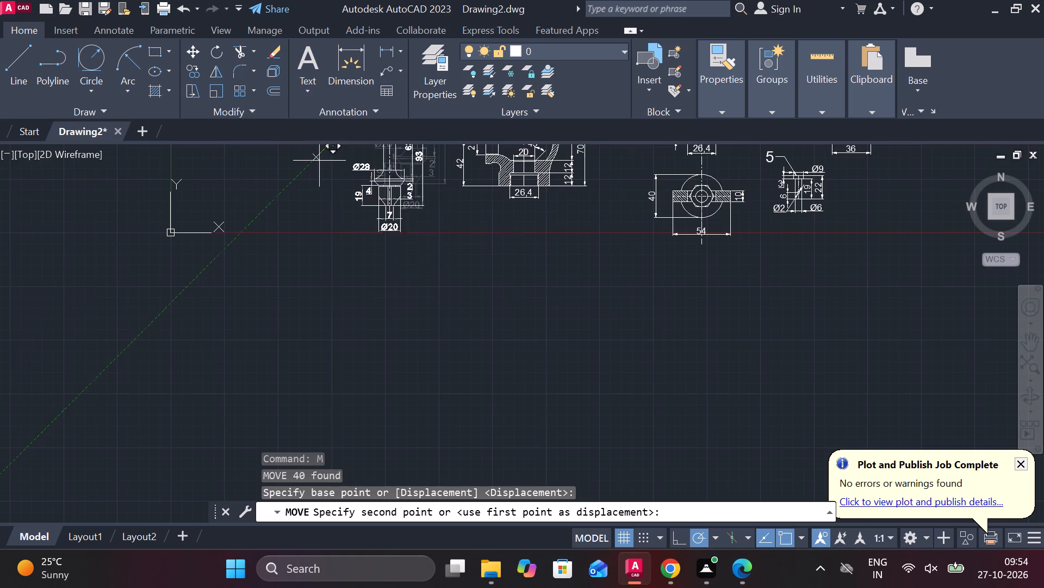
pyautogui.click(415, 321)
pyautogui.press('Escape')
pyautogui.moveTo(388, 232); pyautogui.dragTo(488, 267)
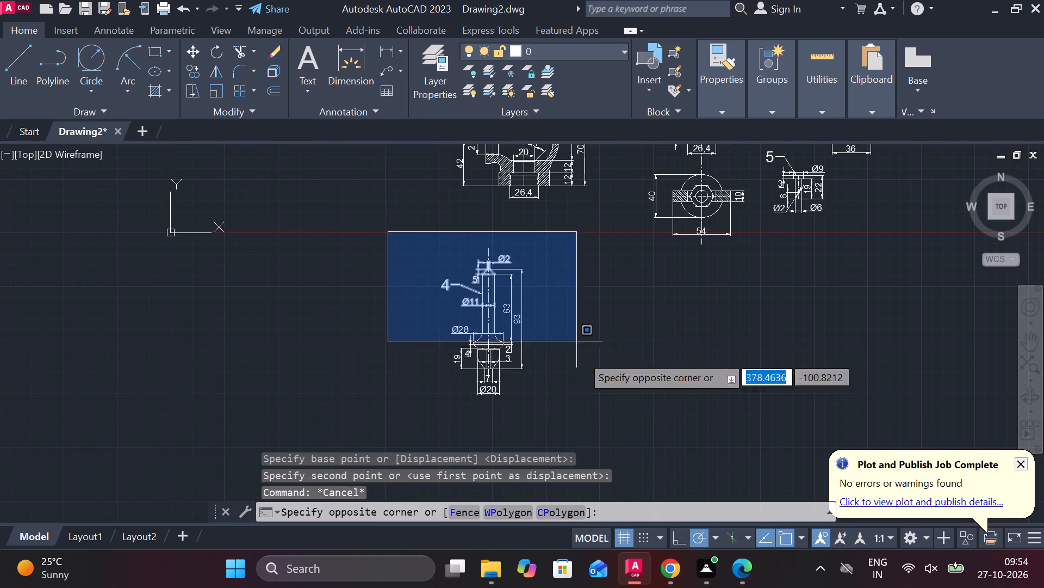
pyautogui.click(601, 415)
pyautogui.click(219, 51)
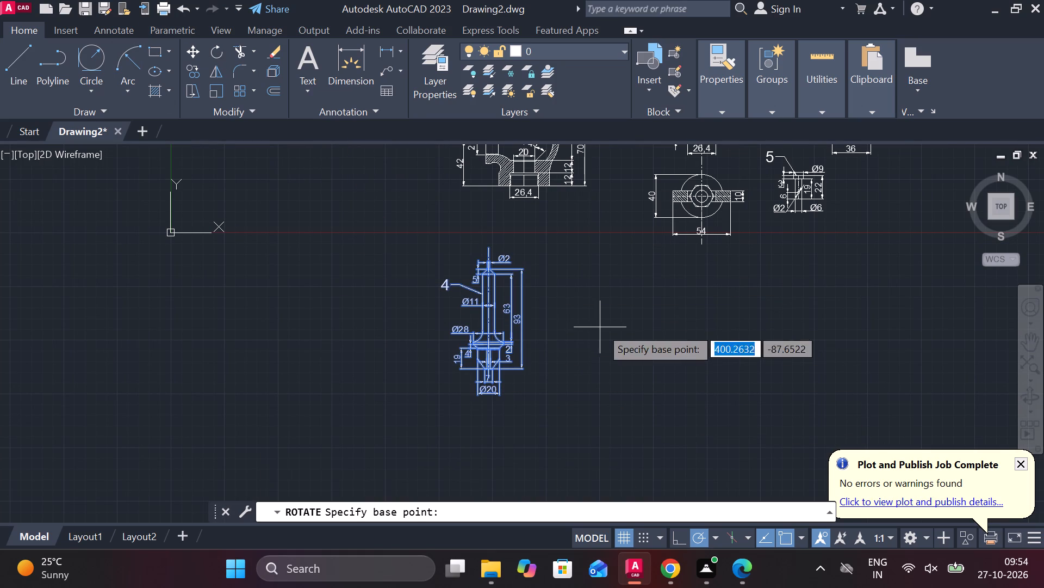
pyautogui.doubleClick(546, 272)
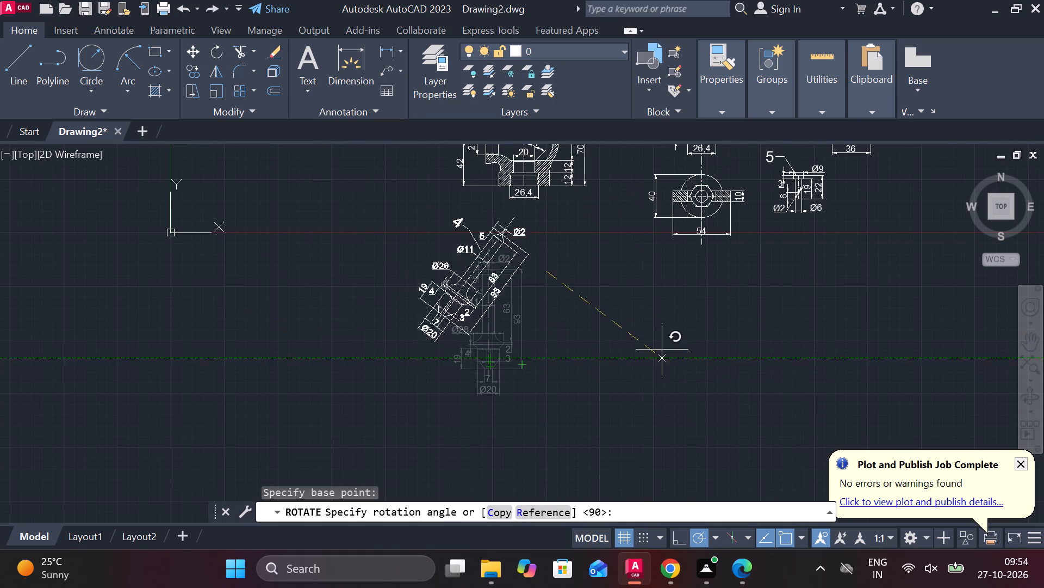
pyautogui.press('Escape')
# Rotate part 4 with all its dimensions 90° clockwise about the 93 dimension's lower end so the spindle lies horizontally.
pyautogui.click(399, 244)
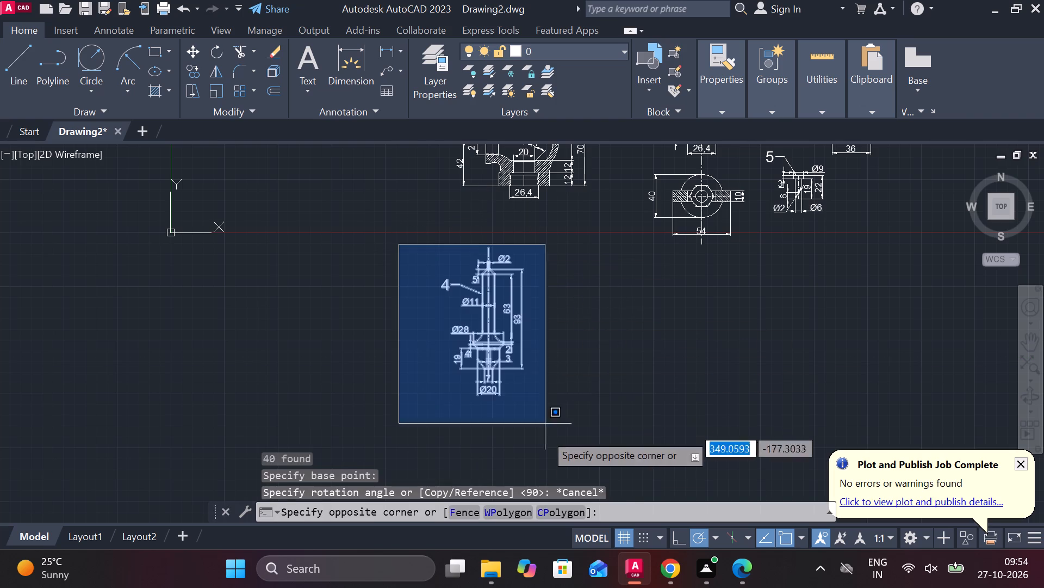
pyautogui.click(603, 445)
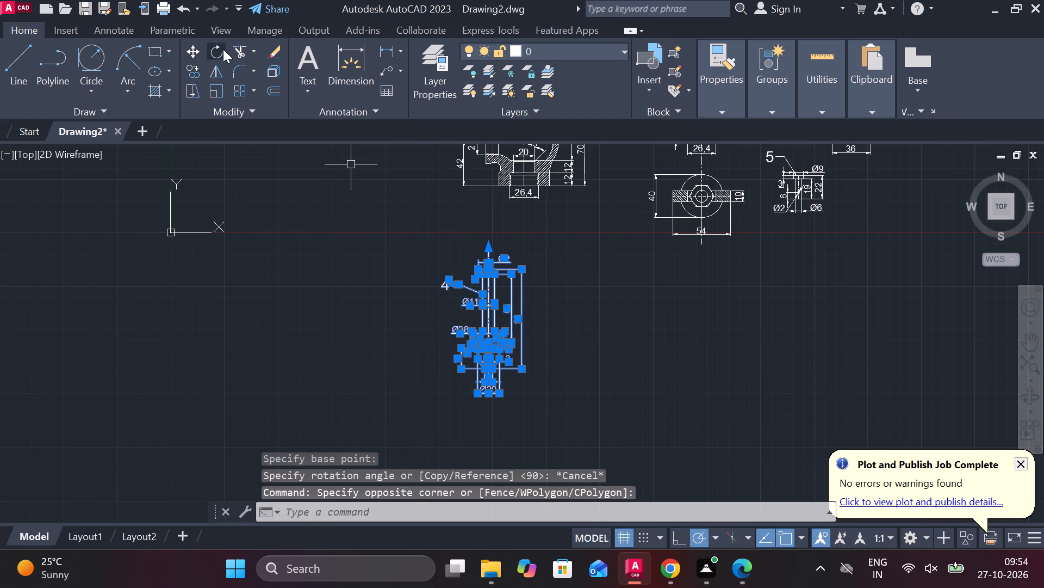
pyautogui.click(223, 49)
pyautogui.click(522, 371)
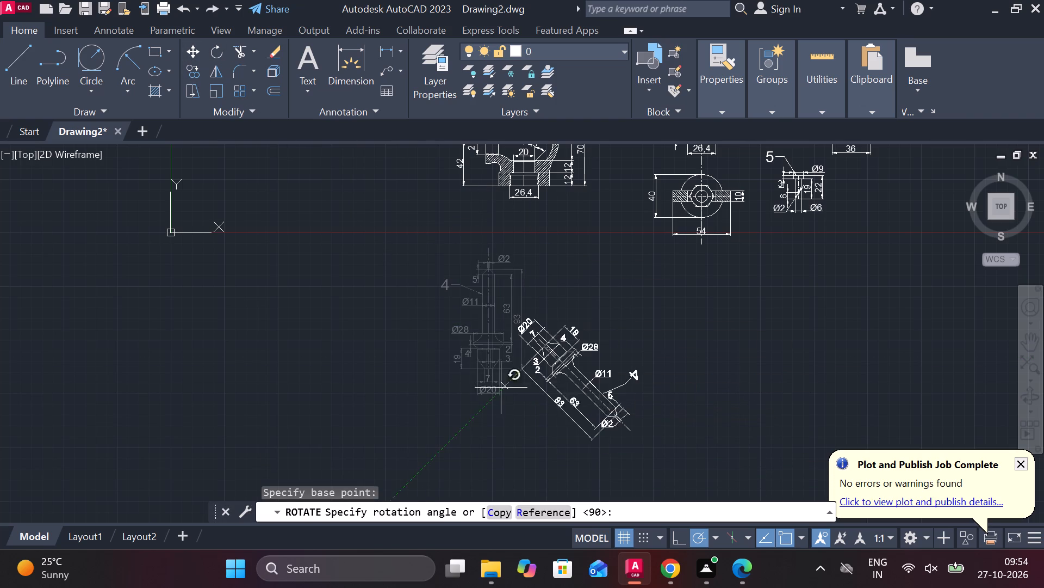
pyautogui.click(518, 406)
pyautogui.press('Escape')
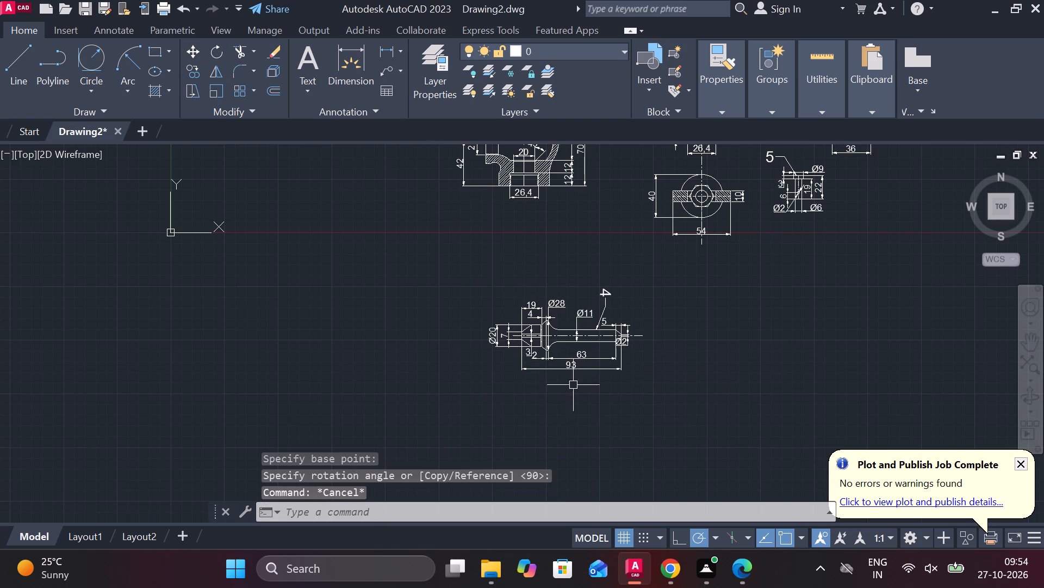
# Move the horizontal part 4 with its dimensions up to just below part 1, beside part 2's top view.
pyautogui.click(457, 255)
pyautogui.click(702, 411)
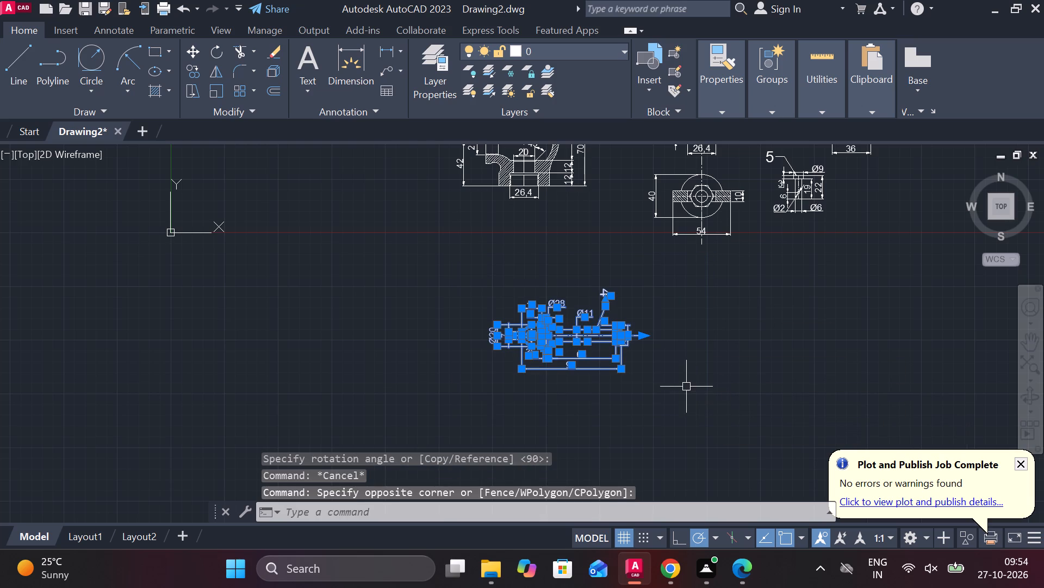
pyautogui.press('m')
pyautogui.press('Return')
pyautogui.click(681, 385)
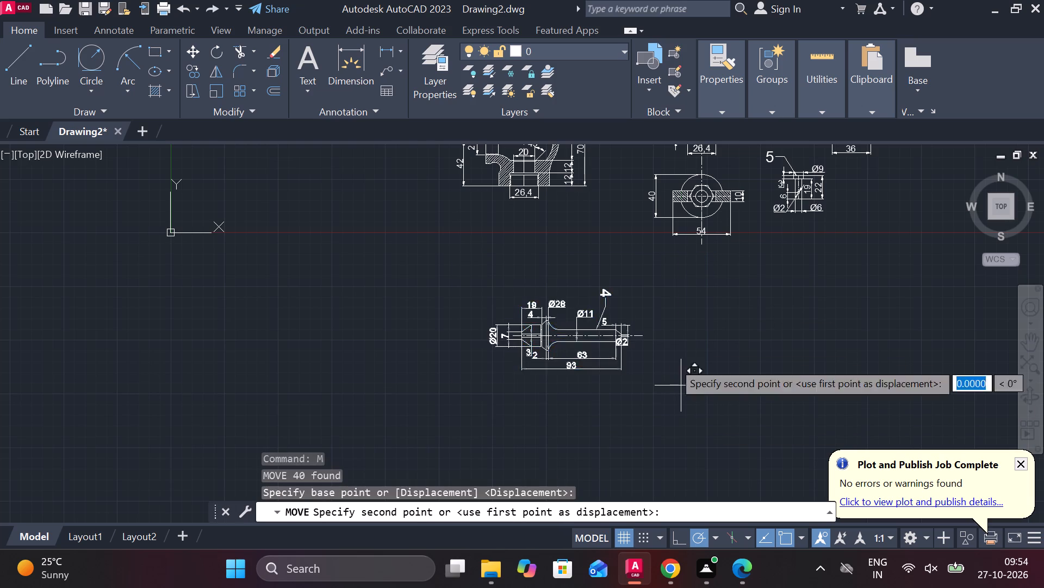
pyautogui.scroll(2, 656, 323)
pyautogui.moveTo(657, 323); pyautogui.dragTo(728, 489, button='middle')
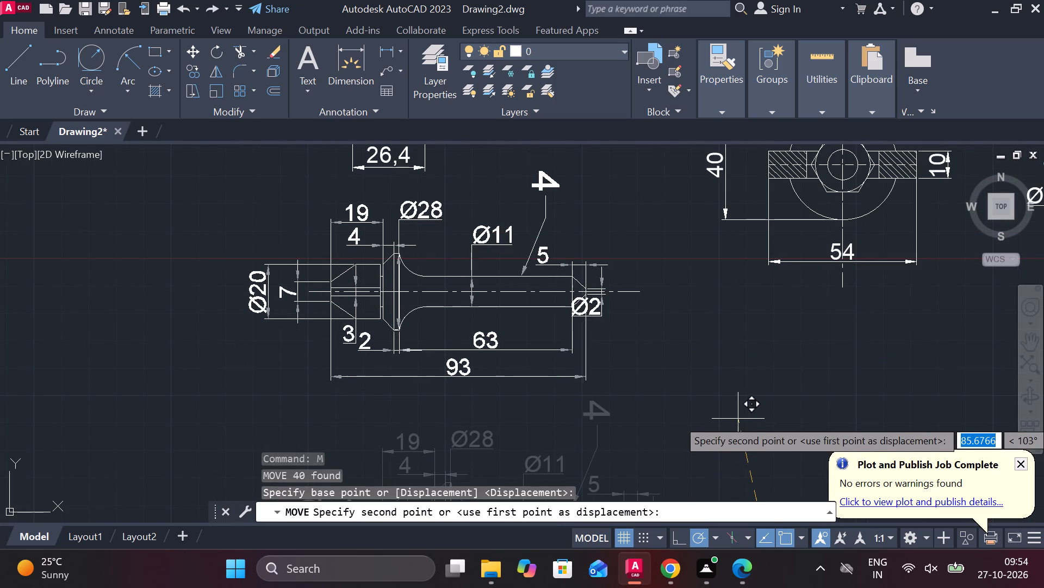
pyautogui.click(774, 425)
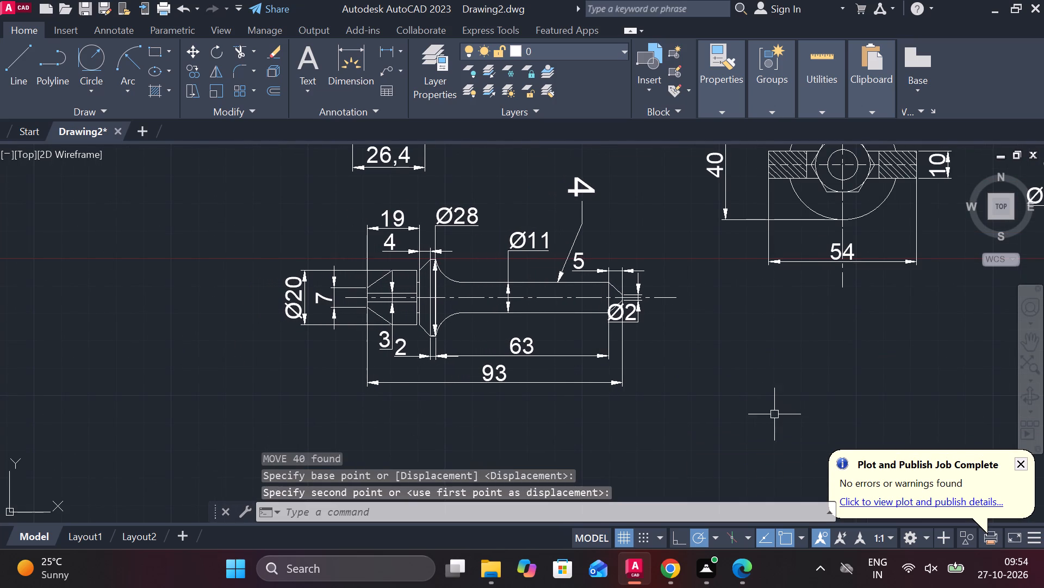
pyautogui.press('Escape')
# Replace the sideways number label on the horizontal part 4 with an upright multileader reading 4 at text height 10.
pyautogui.click(580, 200)
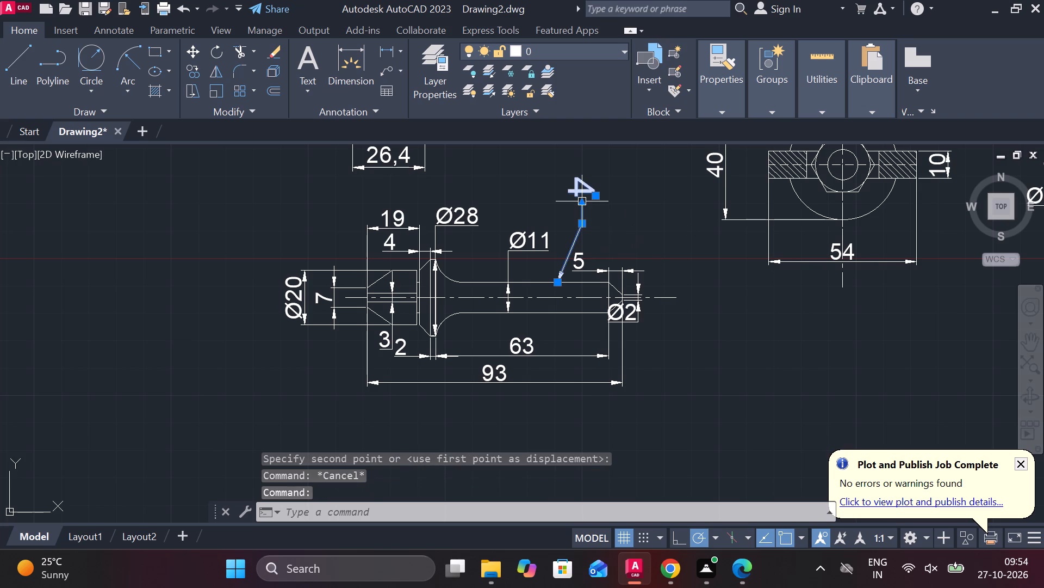
pyautogui.write('E')
pyautogui.press('space')
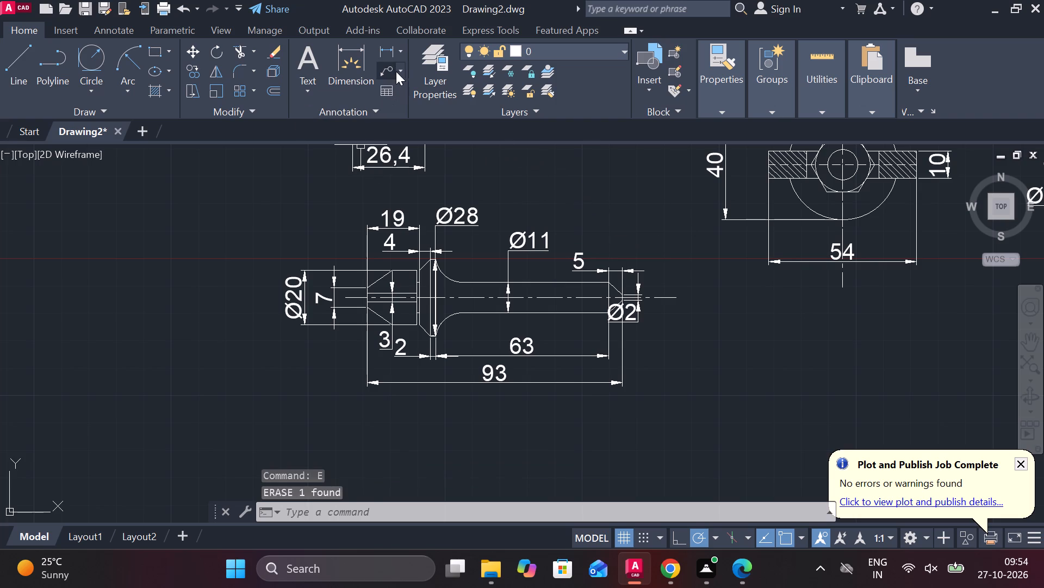
pyautogui.click(388, 70)
pyautogui.click(557, 278)
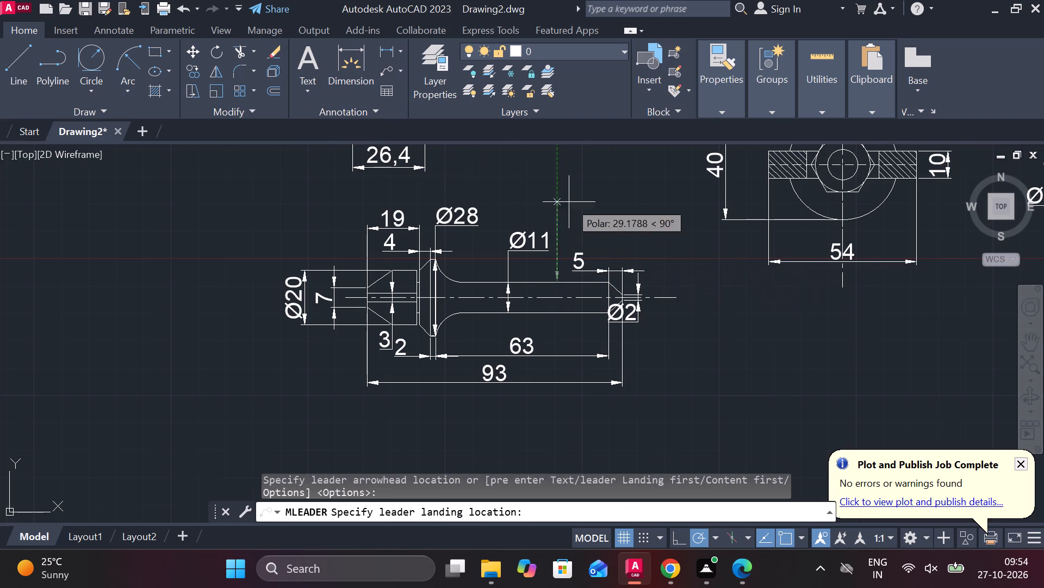
pyautogui.click(581, 206)
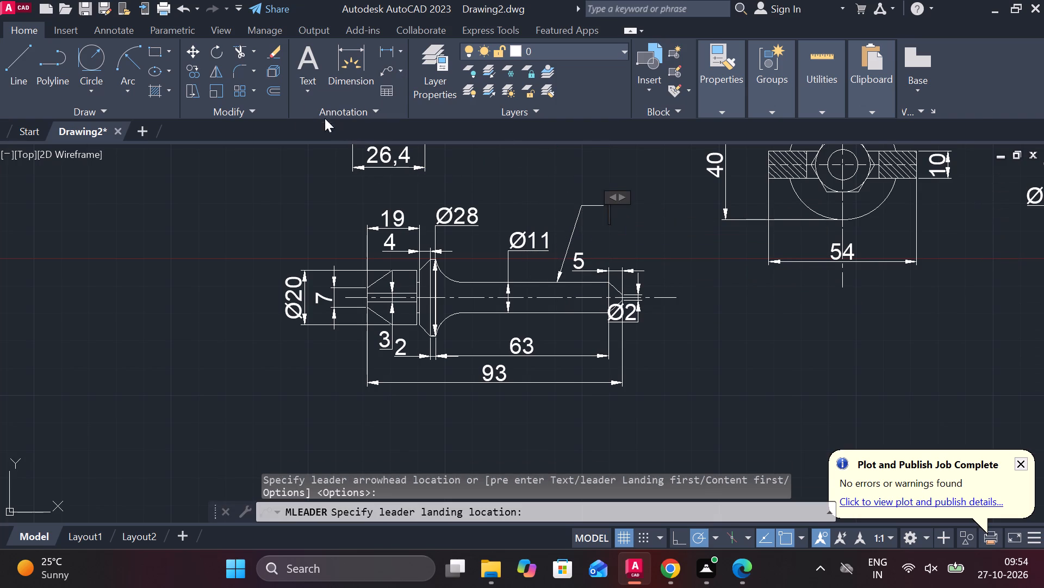
pyautogui.click(133, 68)
pyautogui.write('10')
pyautogui.press('Return')
pyautogui.press('4')
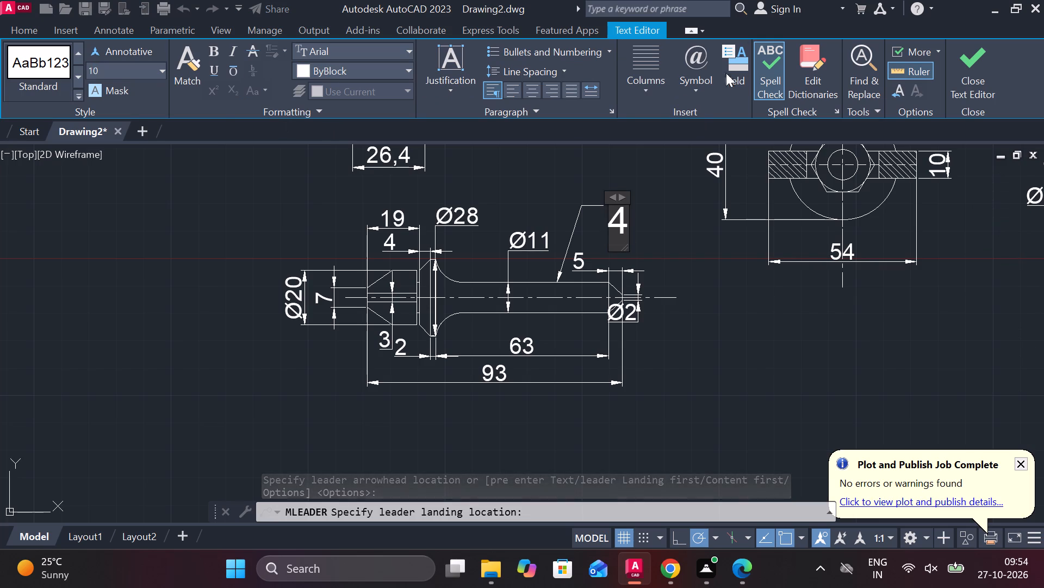
pyautogui.click(957, 68)
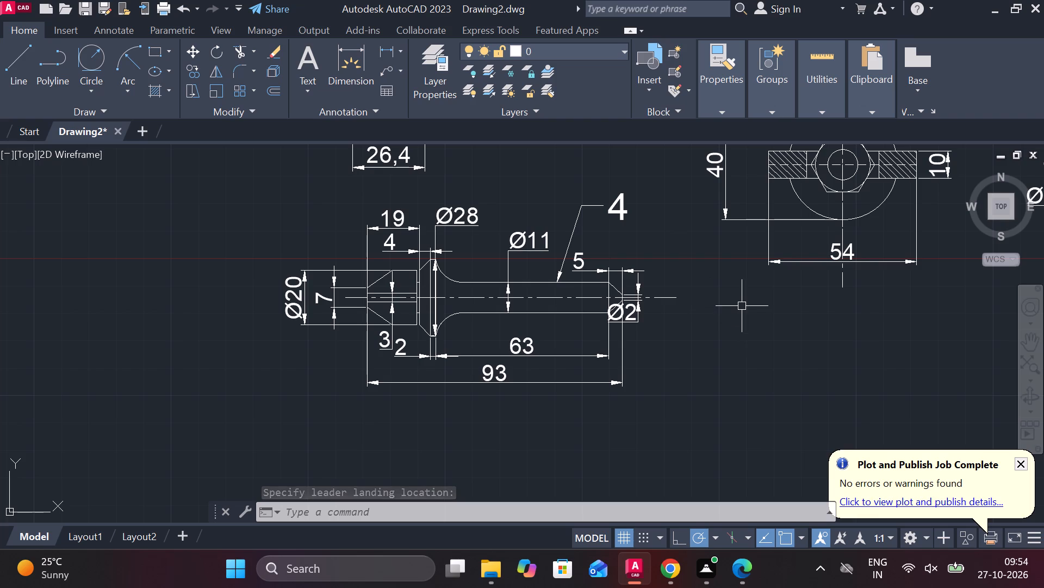
# Add a multileader reading 3 at text height 10, pointing to the lever's top edge beside its hatched section in the assembly.
pyautogui.moveTo(736, 306); pyautogui.dragTo(605, 402, button='middle')
pyautogui.moveTo(672, 332); pyautogui.dragTo(450, 368, button='middle')
pyautogui.scroll(-2, 622, 310)
pyautogui.moveTo(742, 283); pyautogui.dragTo(647, 410, button='middle')
pyautogui.scroll(2, 531, 197)
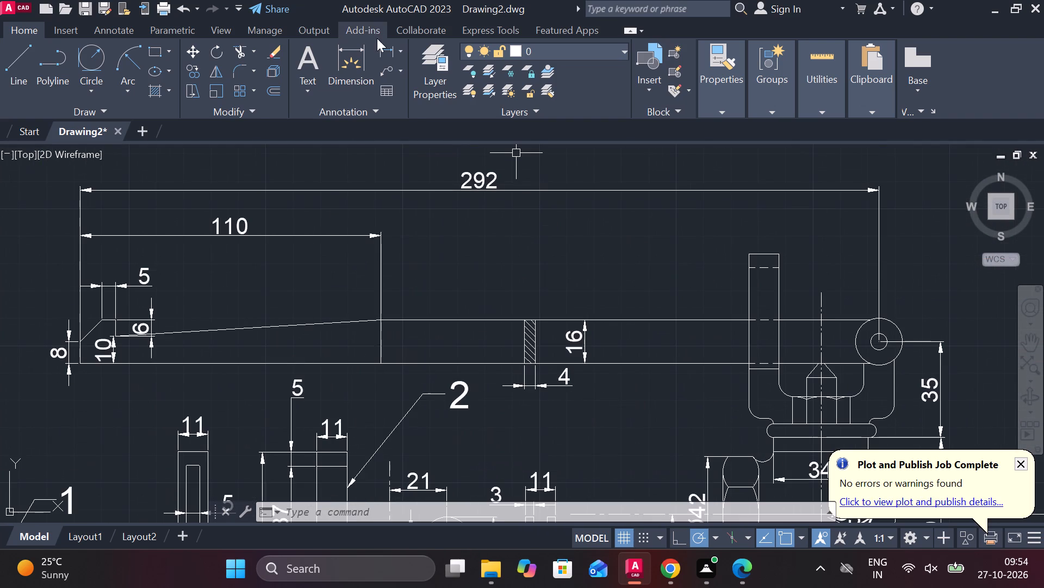
pyautogui.click(388, 71)
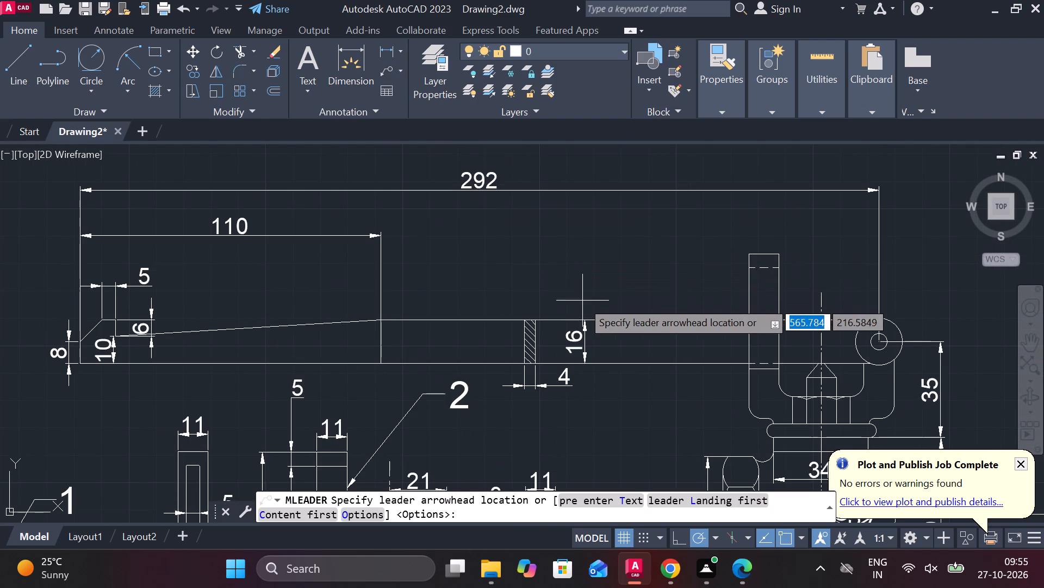
pyautogui.click(557, 315)
pyautogui.click(611, 248)
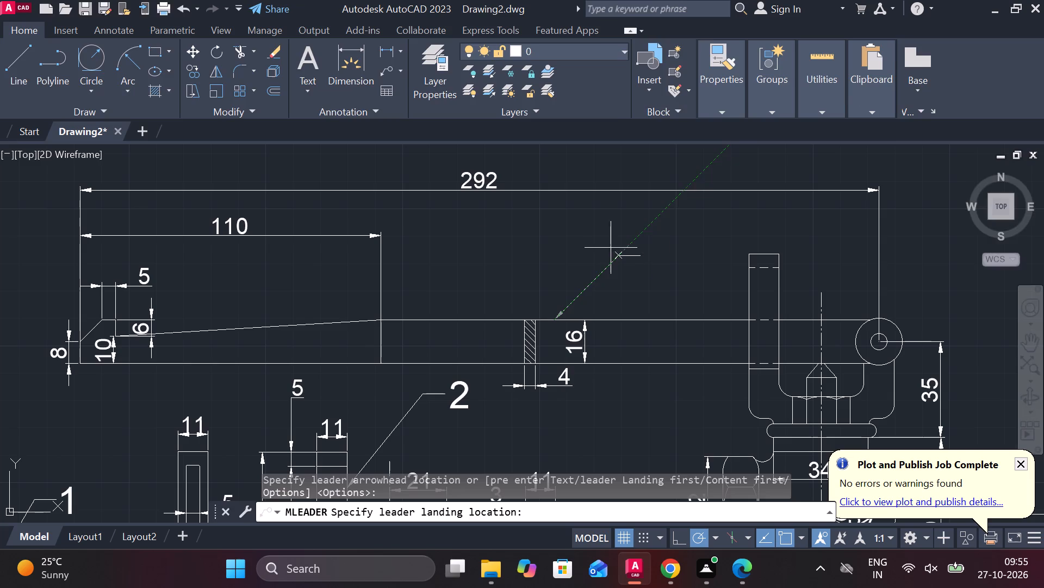
pyautogui.click(149, 71)
pyautogui.write('10')
pyautogui.press('Return')
pyautogui.press('3')
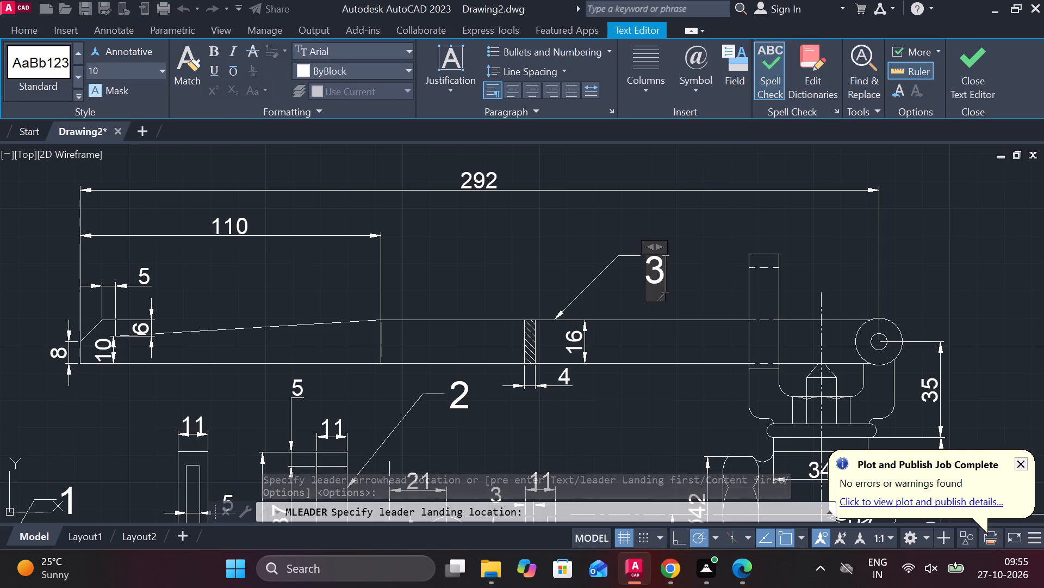
pyautogui.click(975, 63)
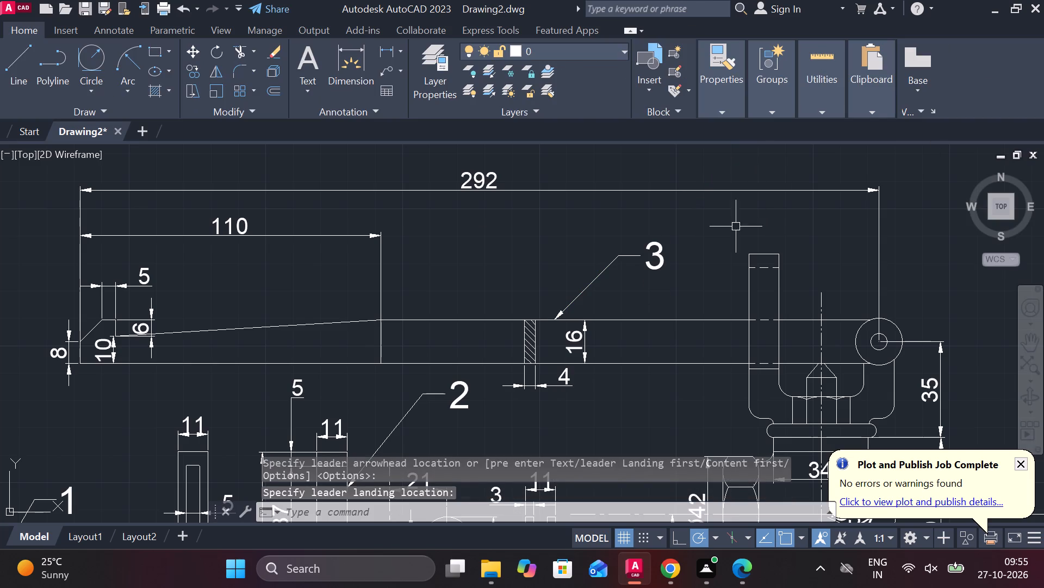
# Add a multileader reading 4 at text height 10, pointing to the spindle's conical tip in the assembly.
pyautogui.click(381, 69)
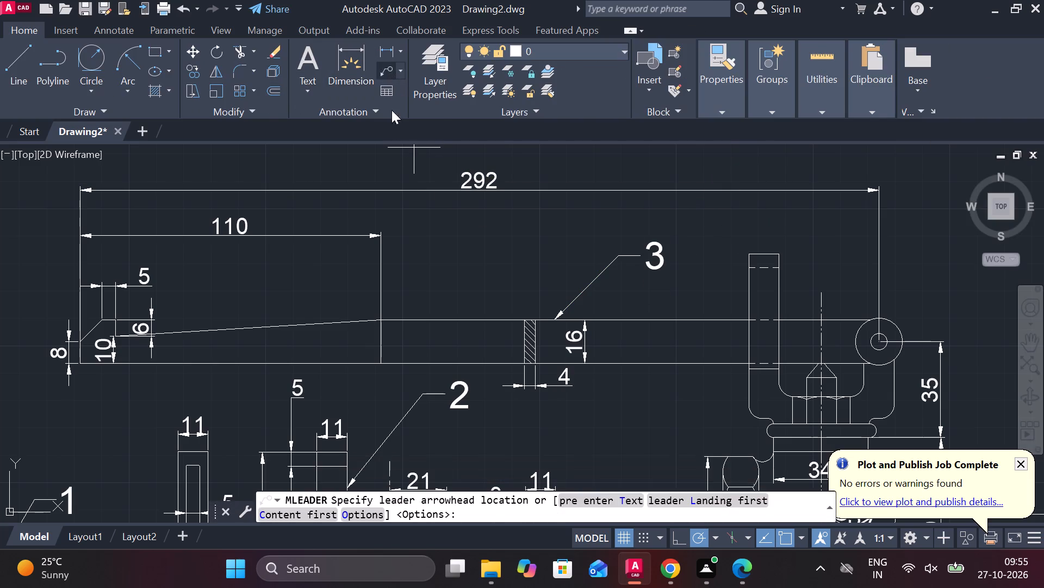
pyautogui.moveTo(453, 213); pyautogui.dragTo(130, 180, button='middle')
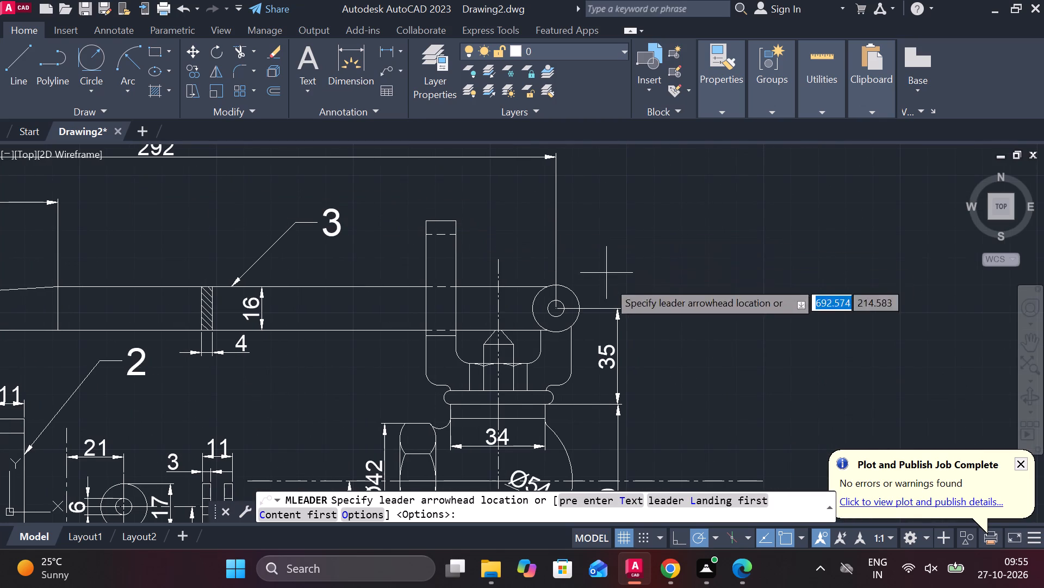
pyautogui.scroll(1, 511, 353)
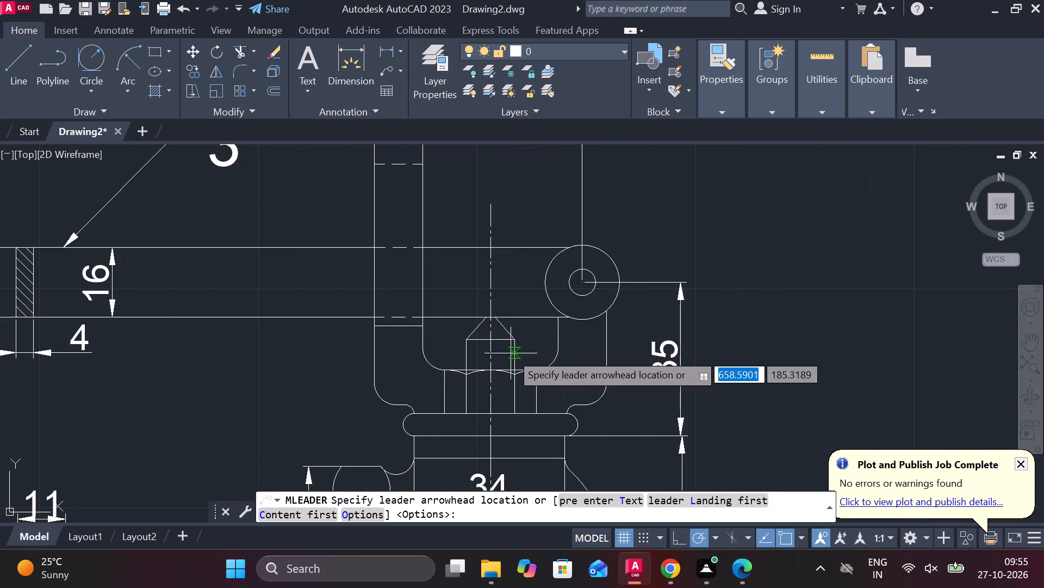
pyautogui.click(505, 328)
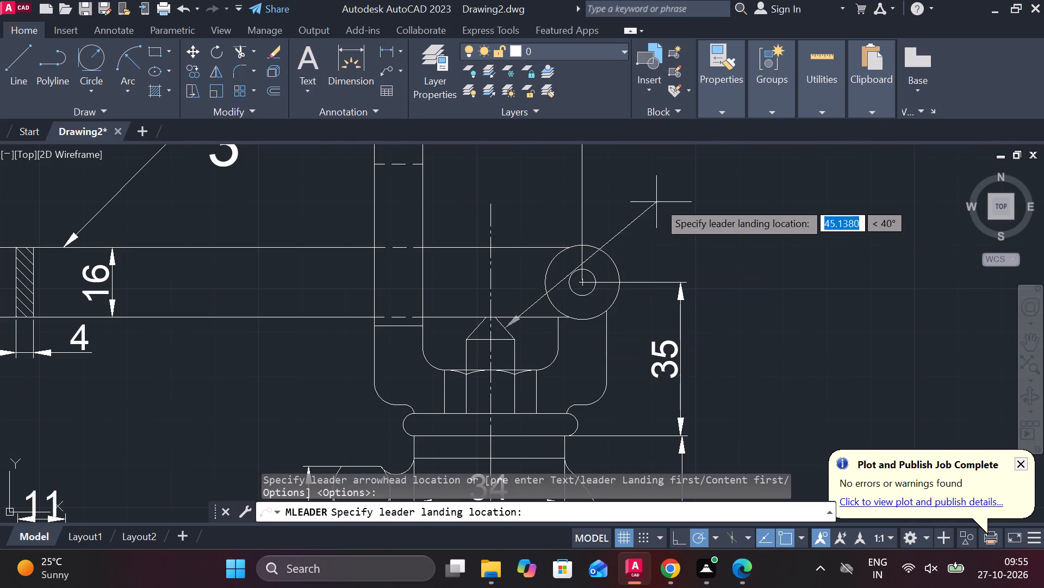
pyautogui.click(654, 191)
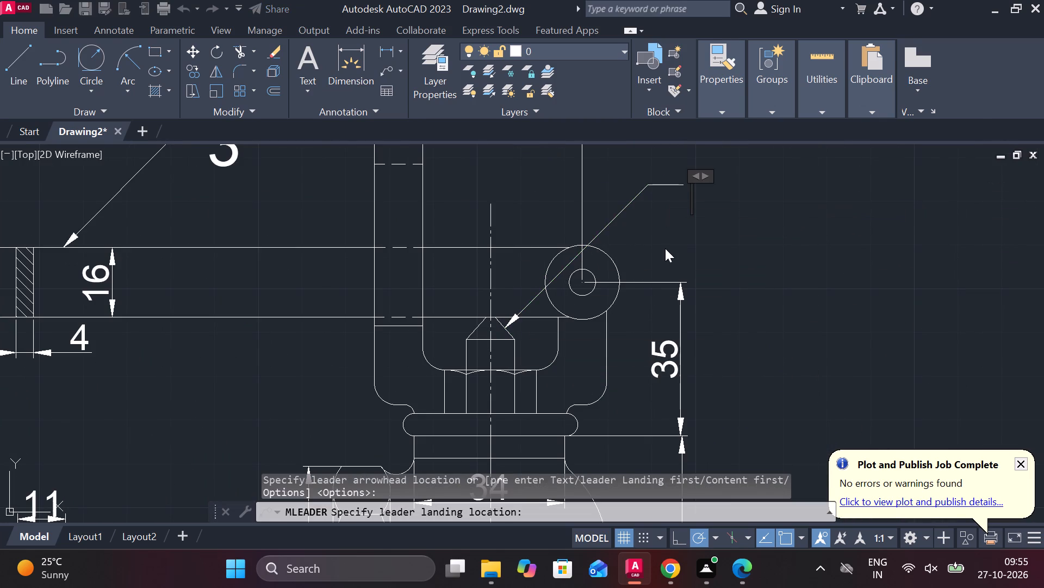
pyautogui.click(126, 64)
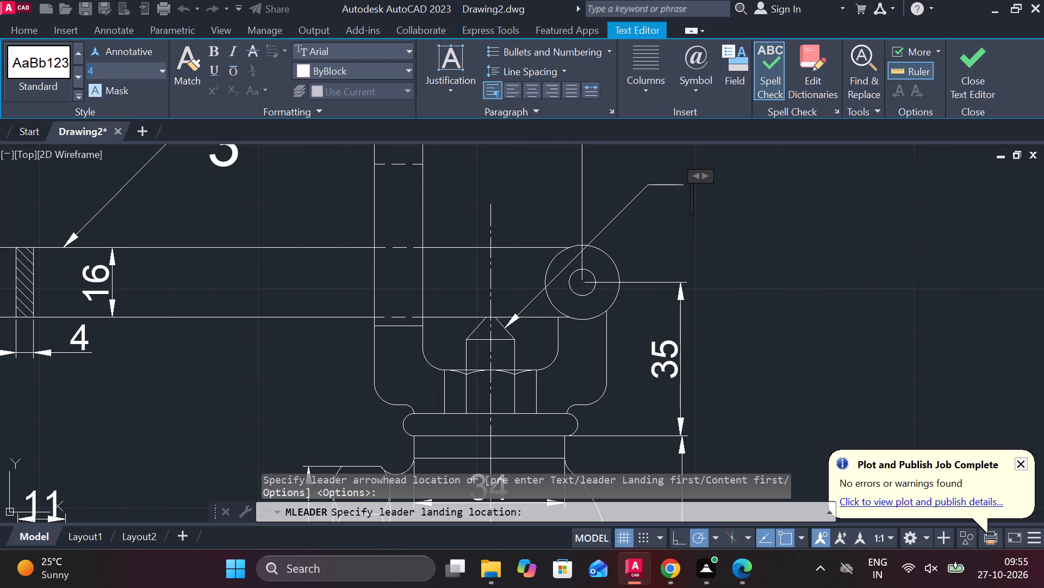
pyautogui.write('10')
pyautogui.press('Return')
pyautogui.press('4')
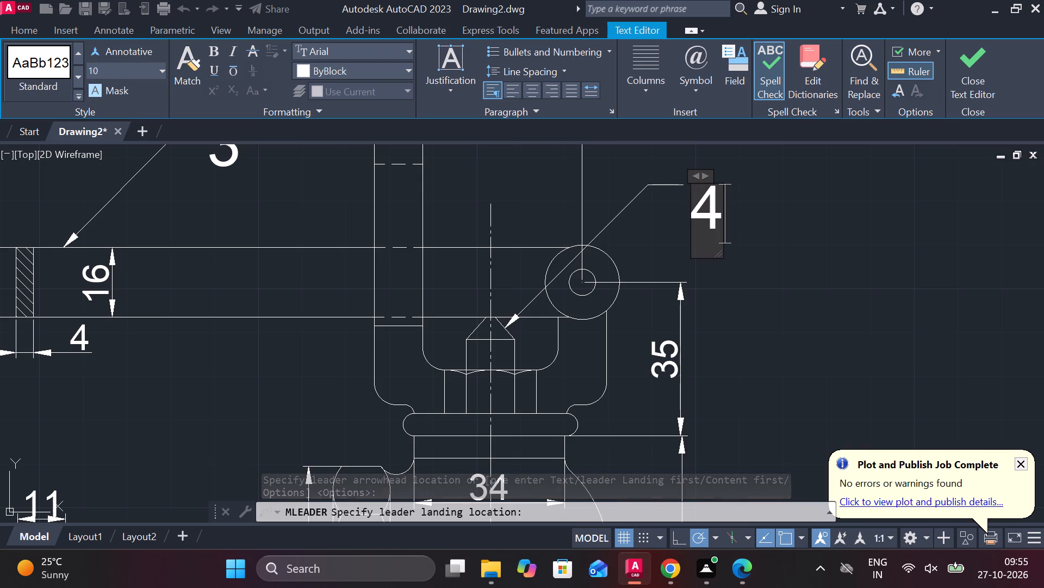
pyautogui.click(964, 79)
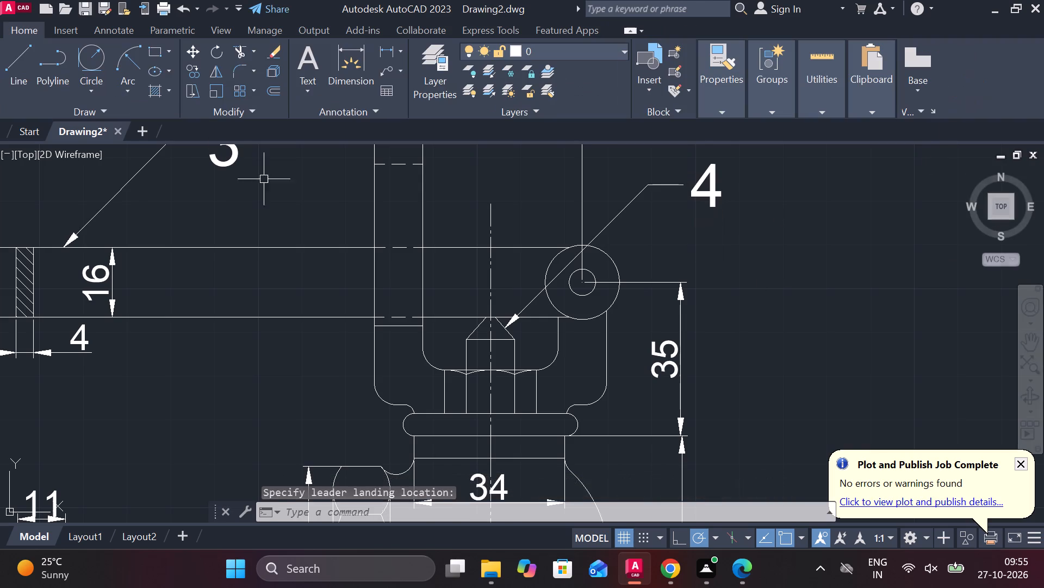
# Add a multileader reading 2 at text height 10, pointing to the inner edge of the fork below the lever in the assembly.
pyautogui.click(388, 69)
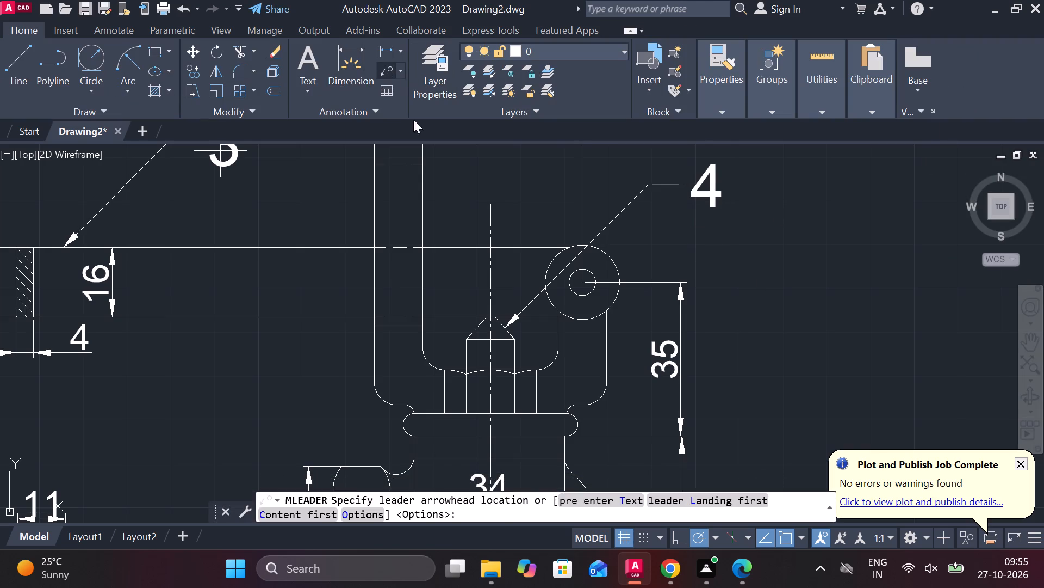
pyautogui.scroll(1, 585, 356)
pyautogui.moveTo(584, 356); pyautogui.dragTo(544, 289, button='middle')
pyautogui.moveTo(448, 303); pyautogui.dragTo(759, 346, button='middle')
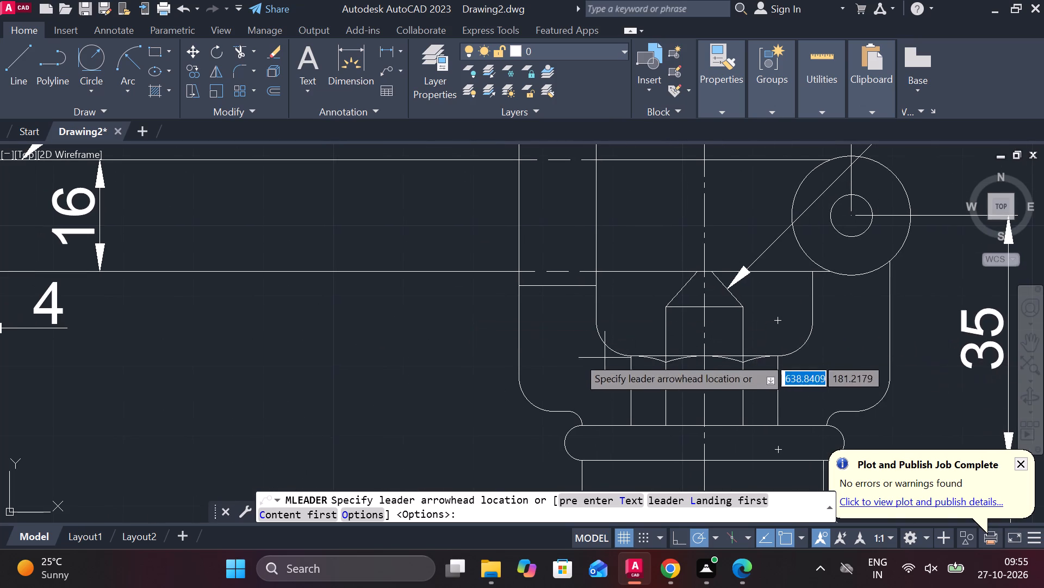
pyautogui.click(589, 325)
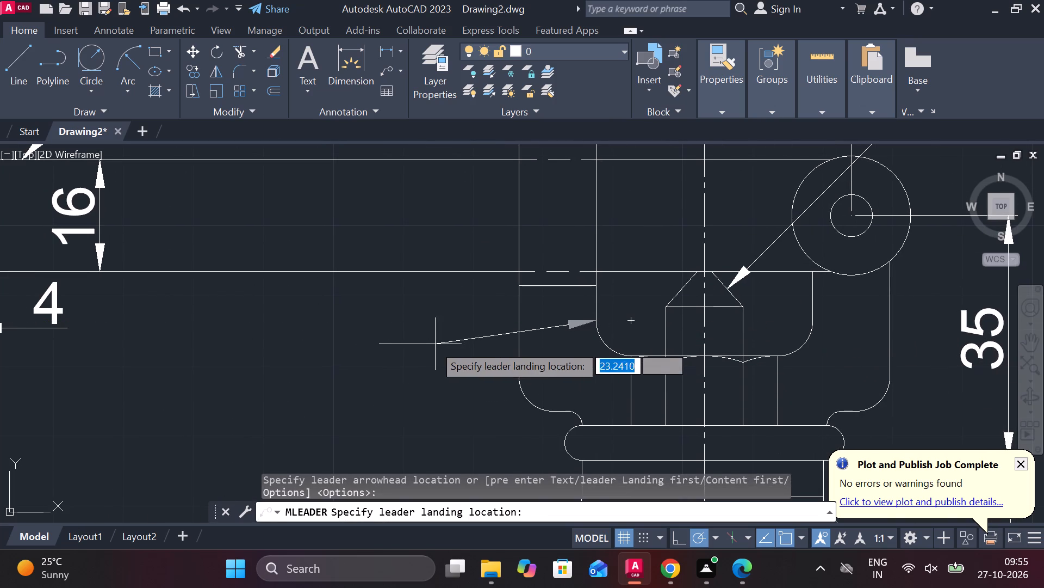
pyautogui.click(432, 360)
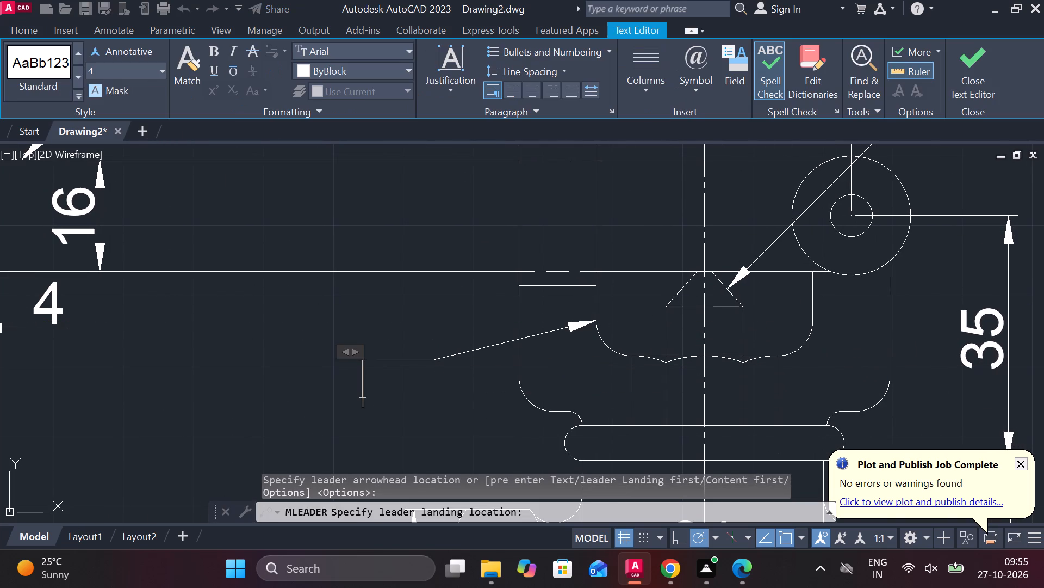
pyautogui.click(103, 69)
pyautogui.write('10')
pyautogui.press('Return')
pyautogui.press('2')
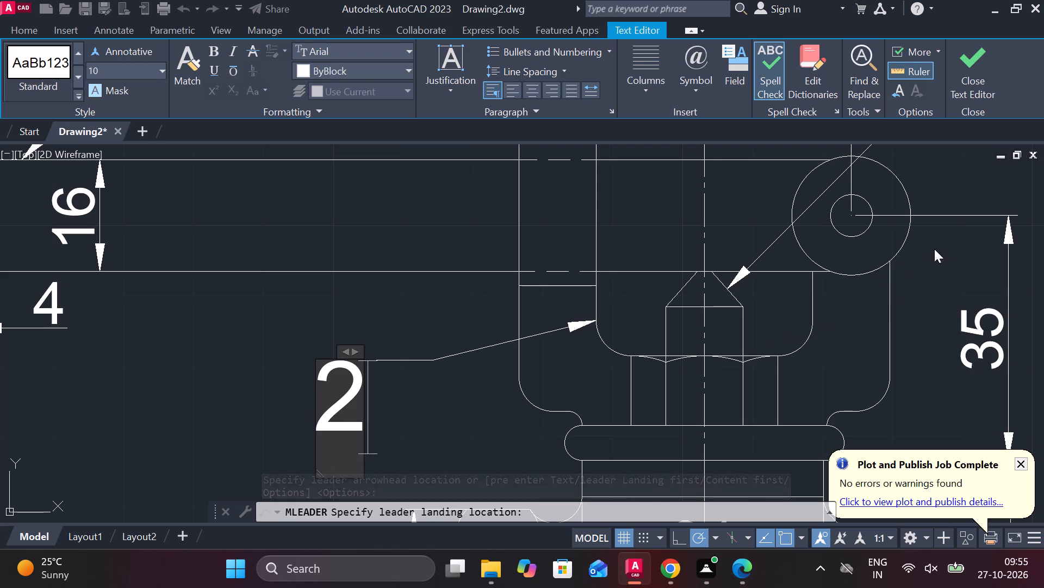
pyautogui.click(955, 75)
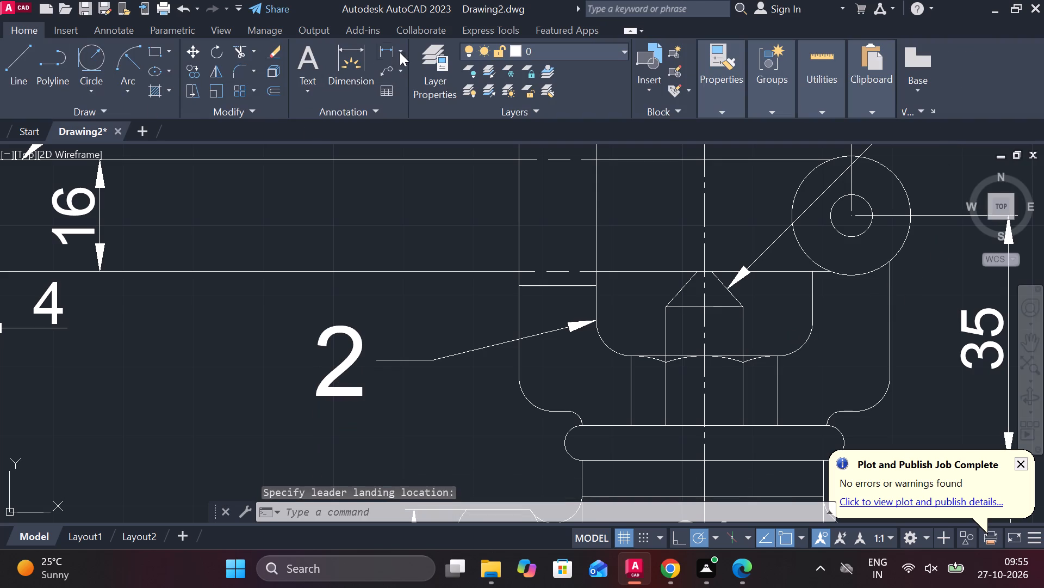
# Add a multileader reading 1 at text height 10, pointing to the lower hexagonal end of the valve body in the assembly.
pyautogui.click(378, 69)
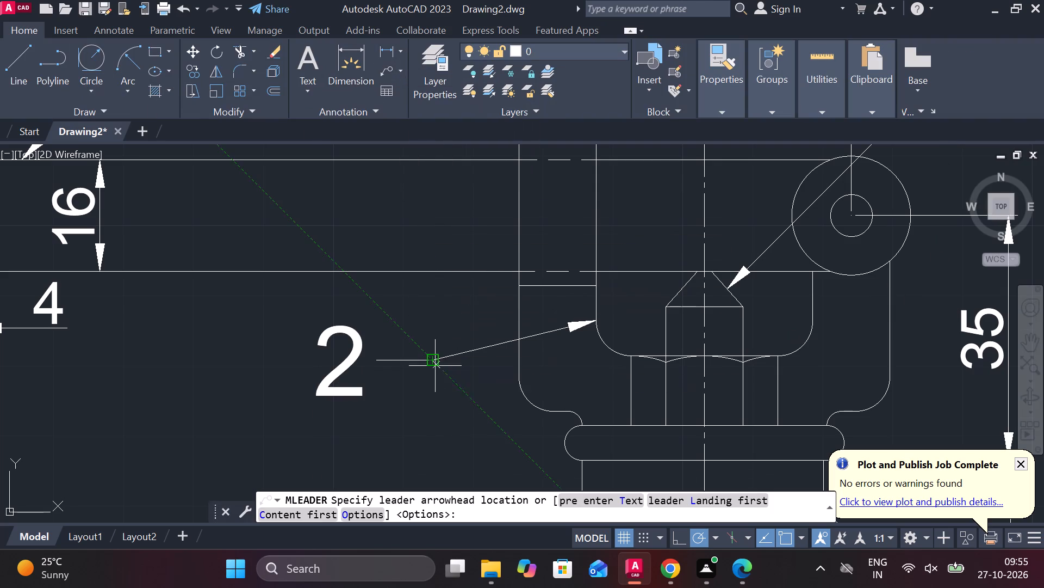
pyautogui.moveTo(446, 370); pyautogui.dragTo(462, 231, button='middle')
pyautogui.scroll(1, 663, 375)
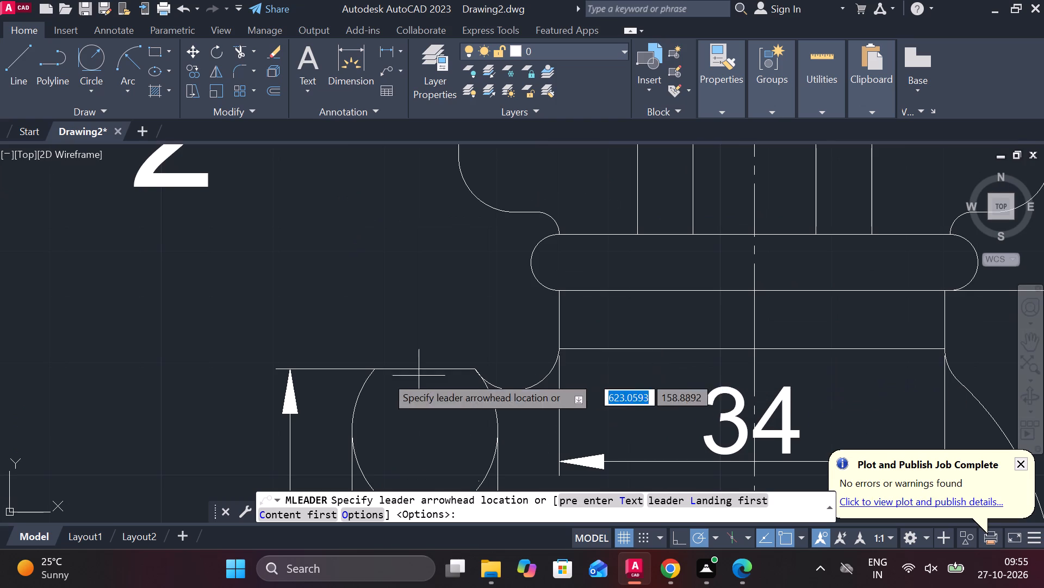
pyautogui.scroll(-2, 411, 371)
pyautogui.moveTo(471, 383); pyautogui.dragTo(570, 286, button='middle')
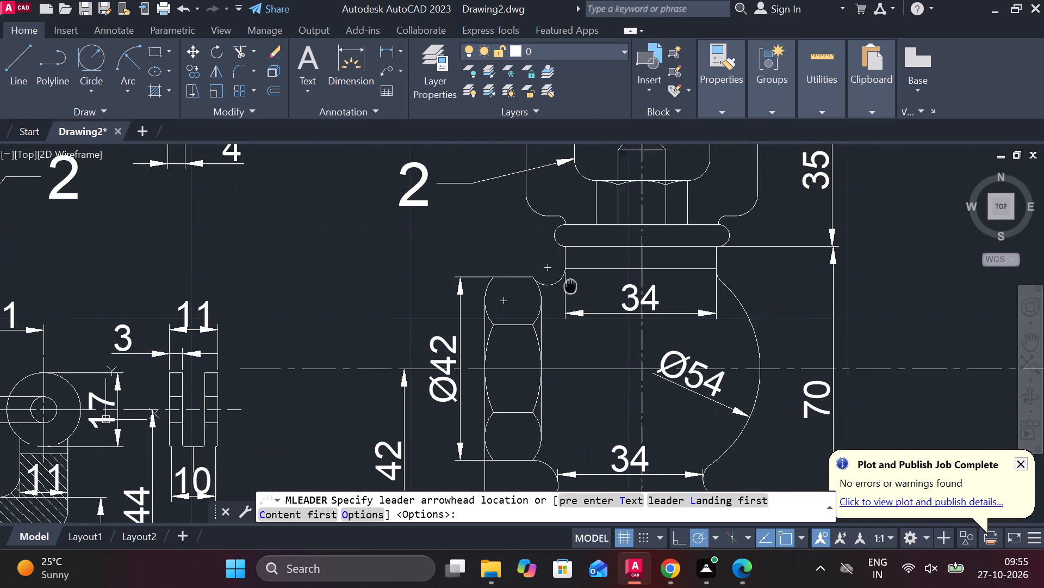
pyautogui.moveTo(516, 303); pyautogui.dragTo(527, 218, button='middle')
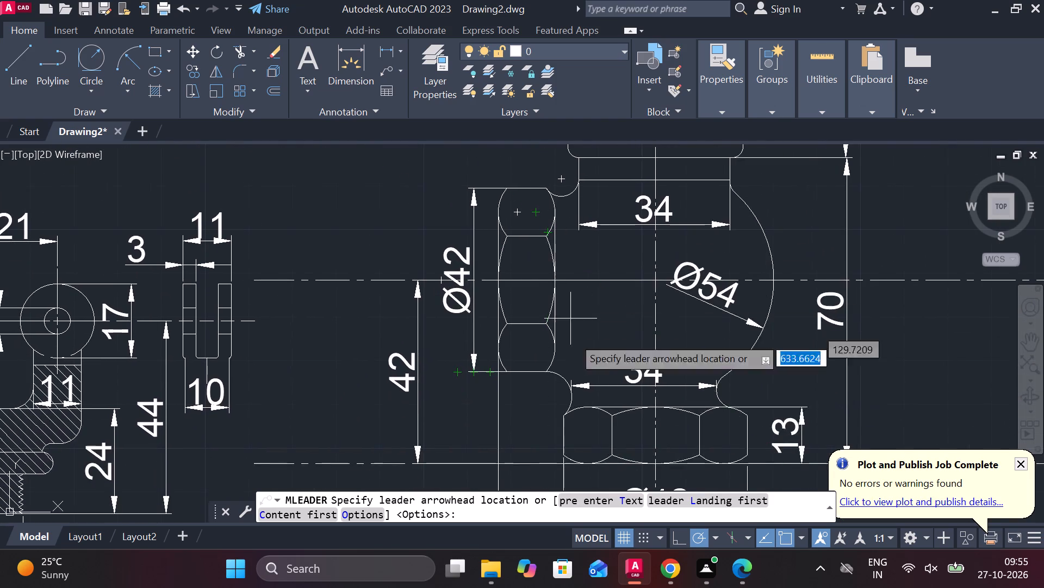
pyautogui.moveTo(582, 391); pyautogui.dragTo(597, 240, button='middle')
pyautogui.click(580, 296)
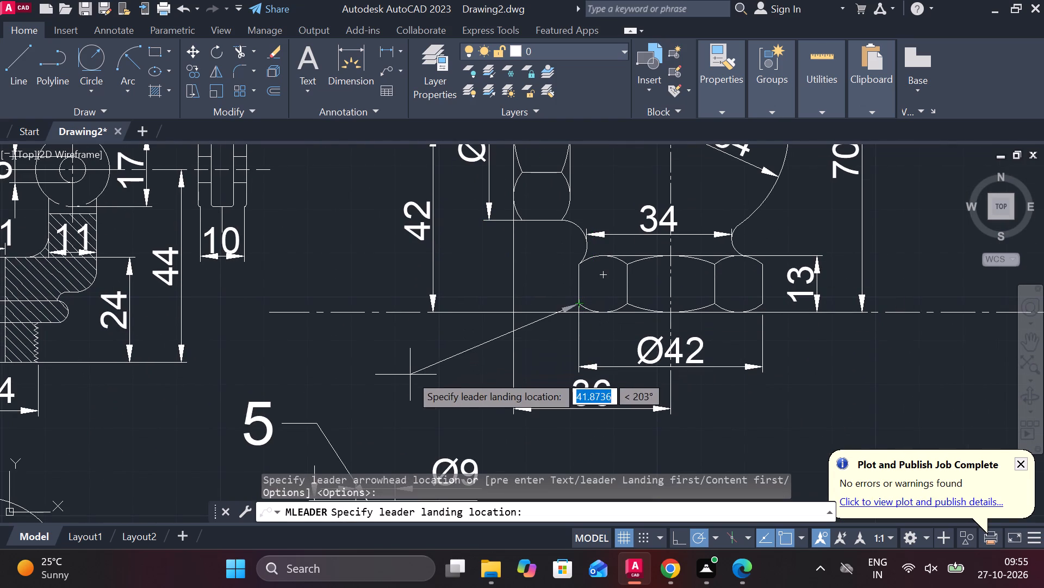
pyautogui.click(410, 375)
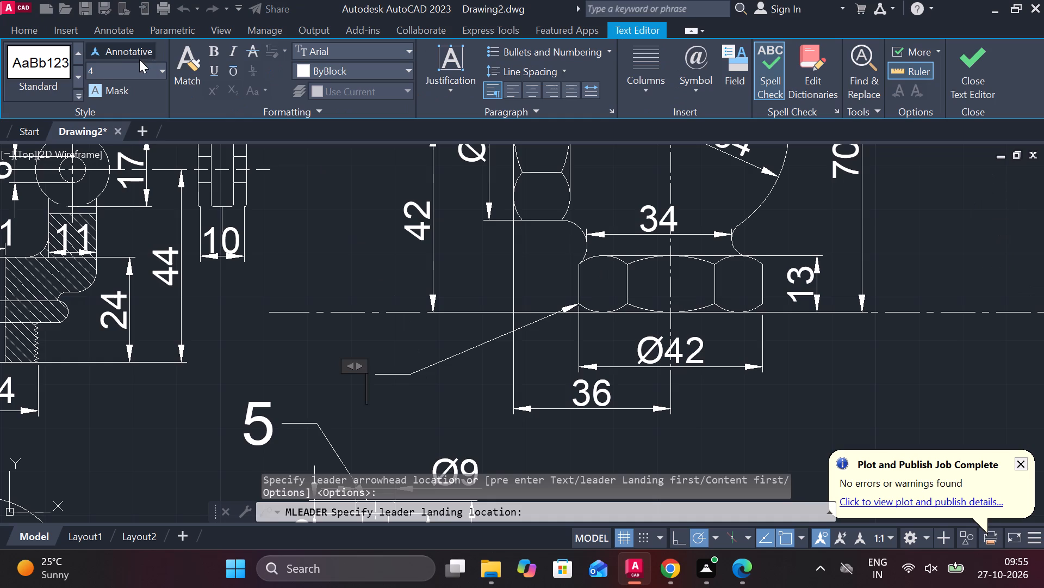
pyautogui.click(127, 68)
pyautogui.write('10')
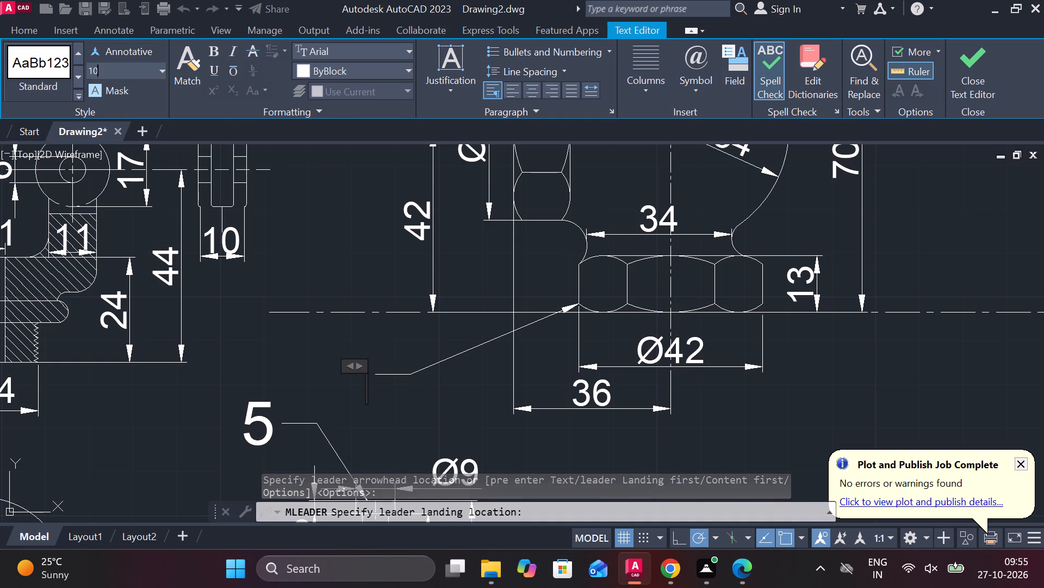
pyautogui.press('Return')
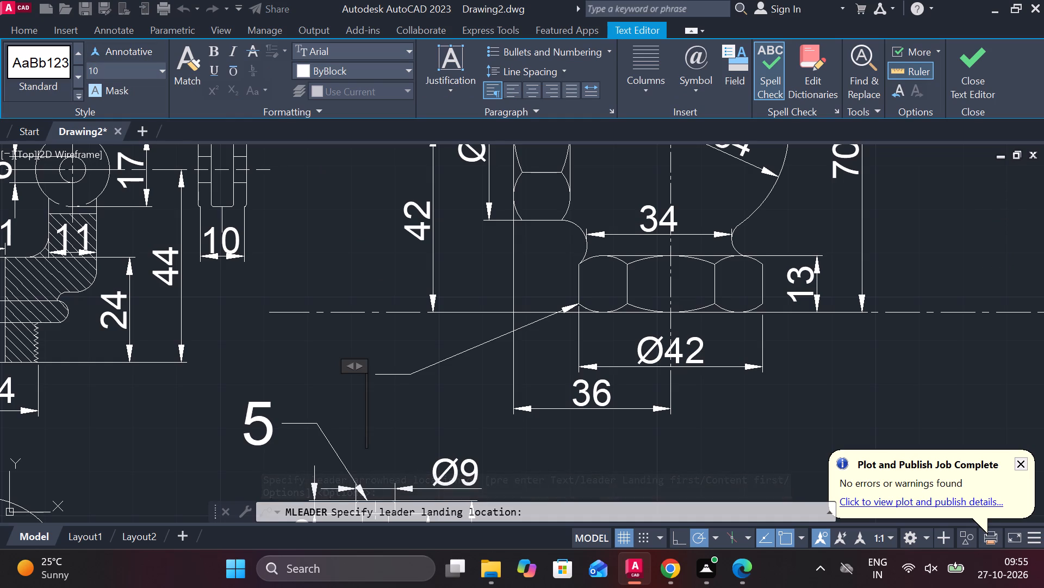
pyautogui.press('1')
pyautogui.click(981, 60)
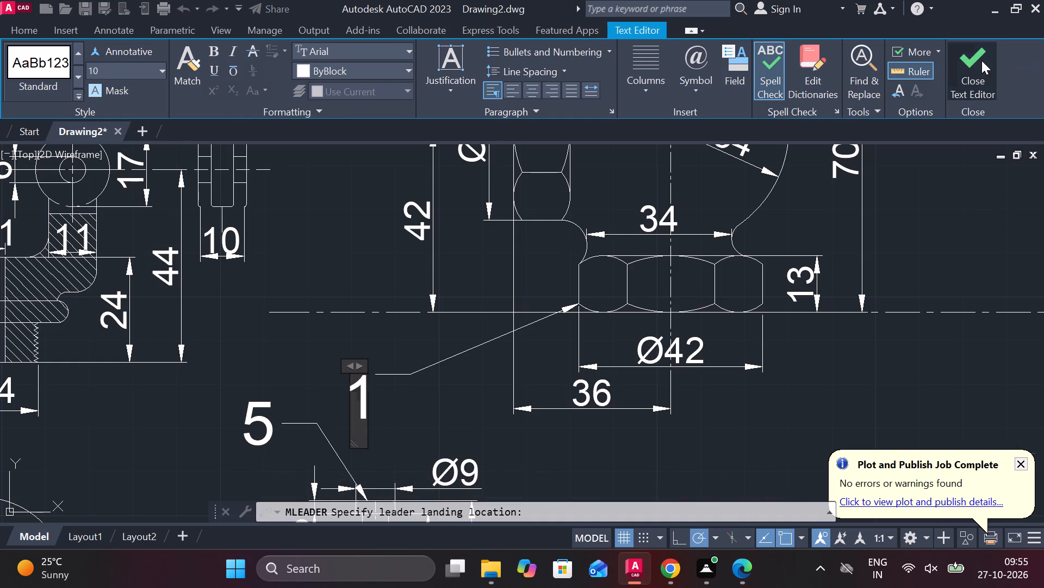
# Stretch the landing of the assembly's leader 1 so its number sits closer to the valve body's lower hexagonal end.
pyautogui.click(463, 358)
pyautogui.click(446, 360)
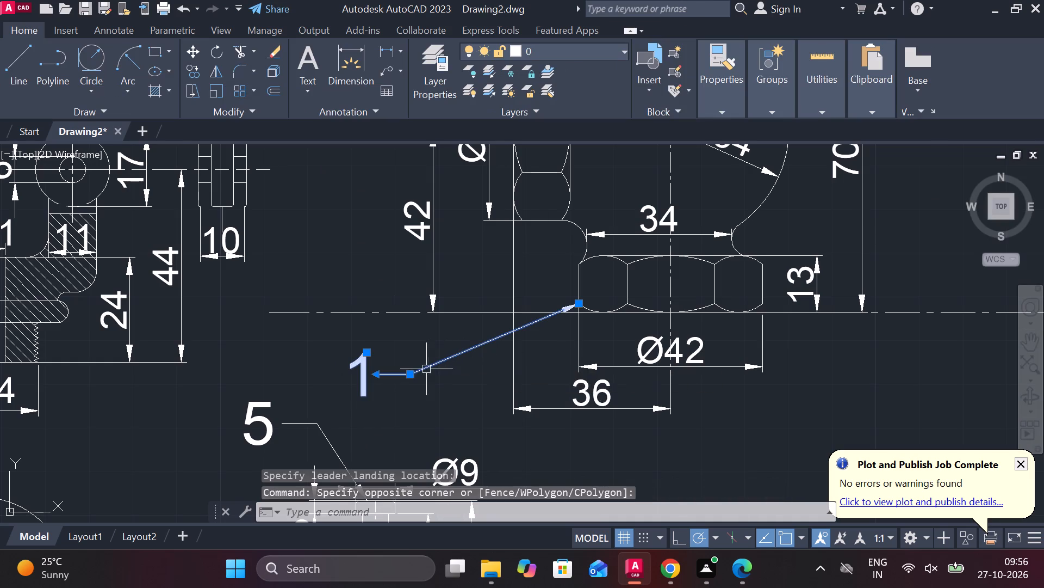
pyautogui.click(412, 377)
pyautogui.click(459, 361)
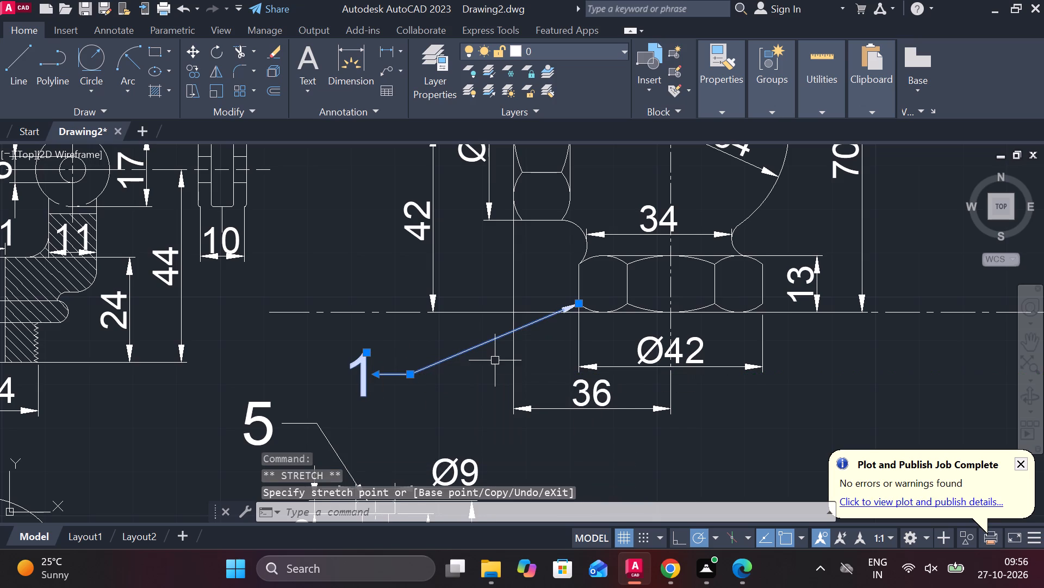
pyautogui.click(408, 374)
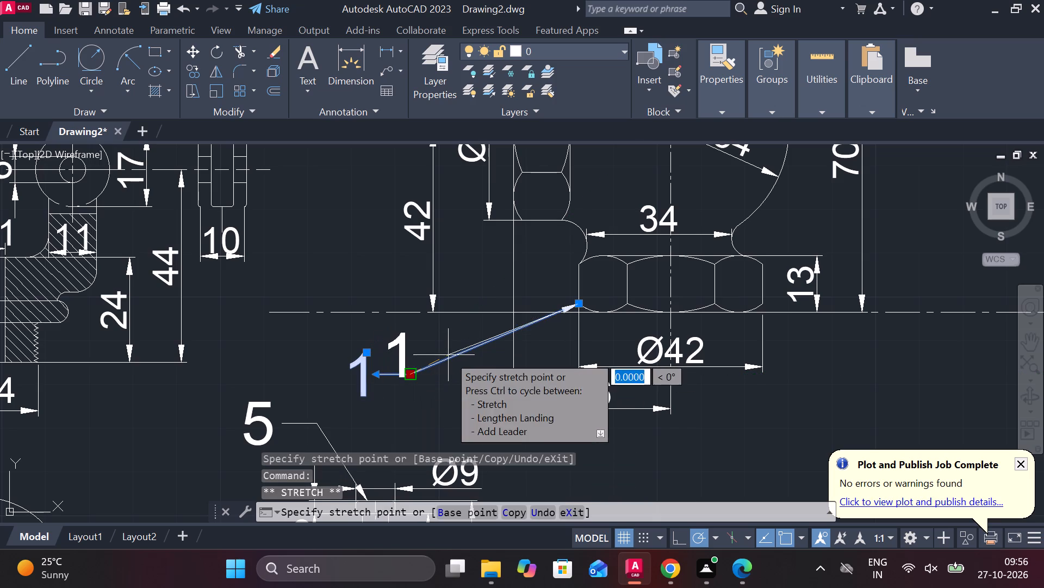
pyautogui.click(448, 355)
pyautogui.press('Escape')
# Draw a rectangular border about 534 by 347 units around the assembly and all its part views.
pyautogui.scroll(-3, 485, 358)
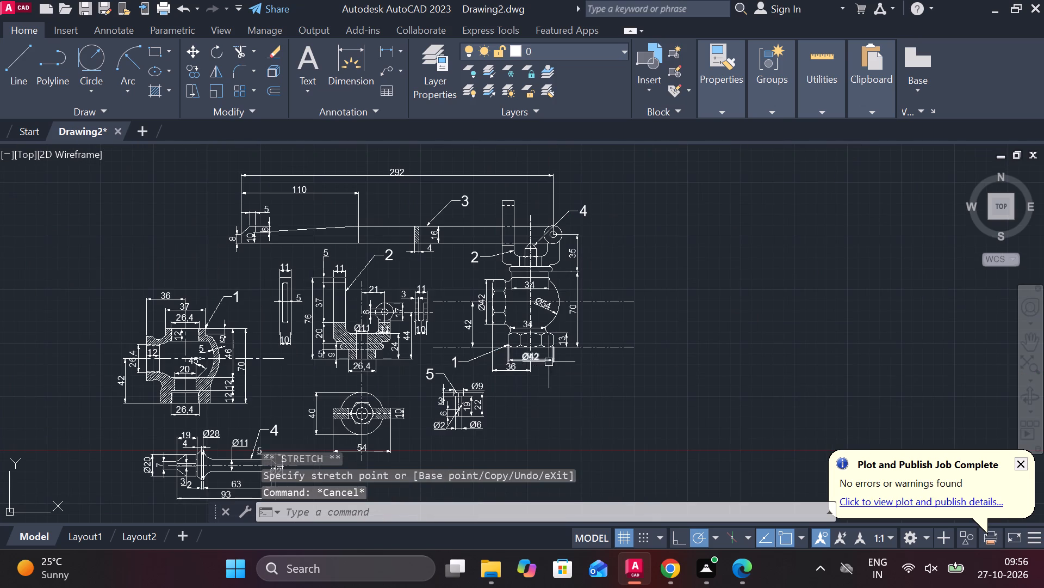
pyautogui.scroll(-1, 603, 362)
pyautogui.moveTo(610, 367); pyautogui.dragTo(661, 308, button='middle')
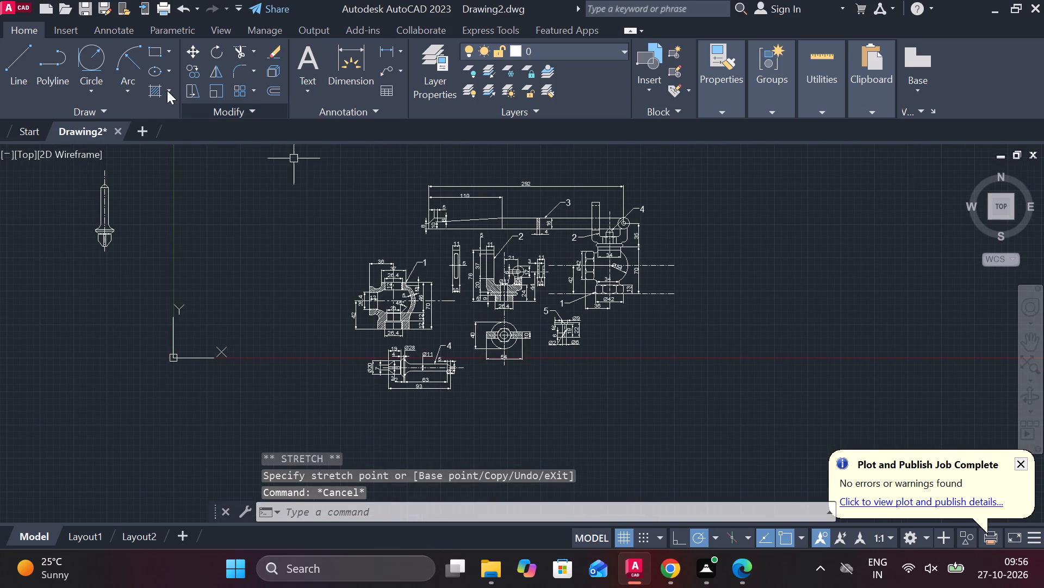
pyautogui.click(147, 50)
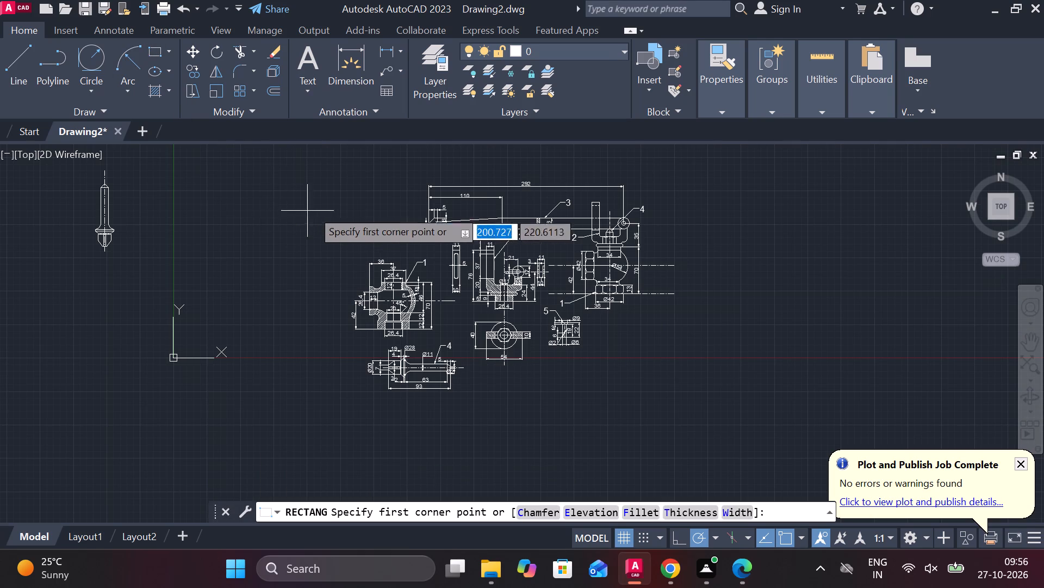
pyautogui.click(326, 168)
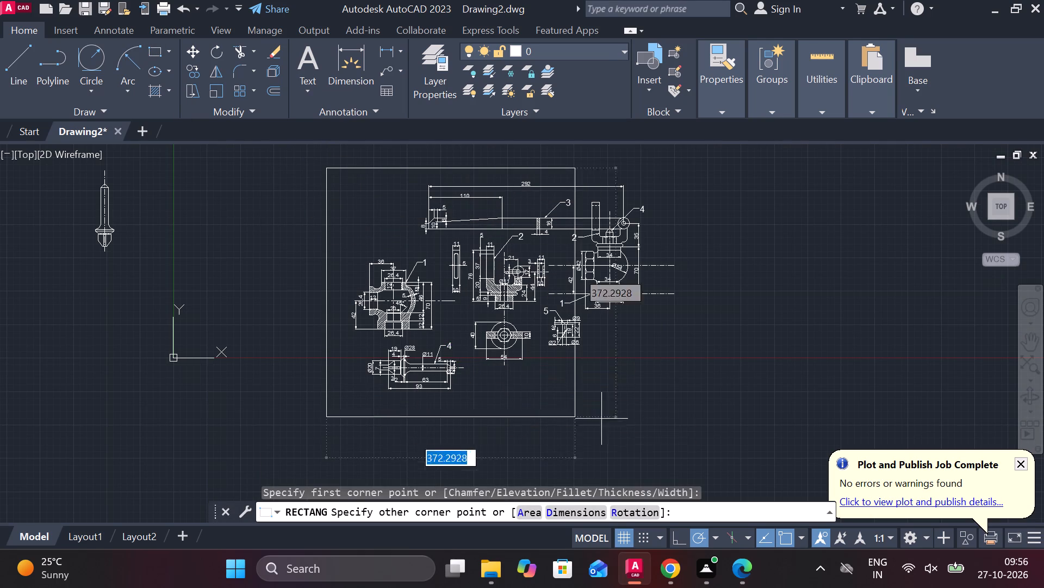
pyautogui.click(683, 400)
# Stretch the border's top edge upward by about 41 units to make room above the lever.
pyautogui.moveTo(517, 210); pyautogui.dragTo(516, 213, button='middle')
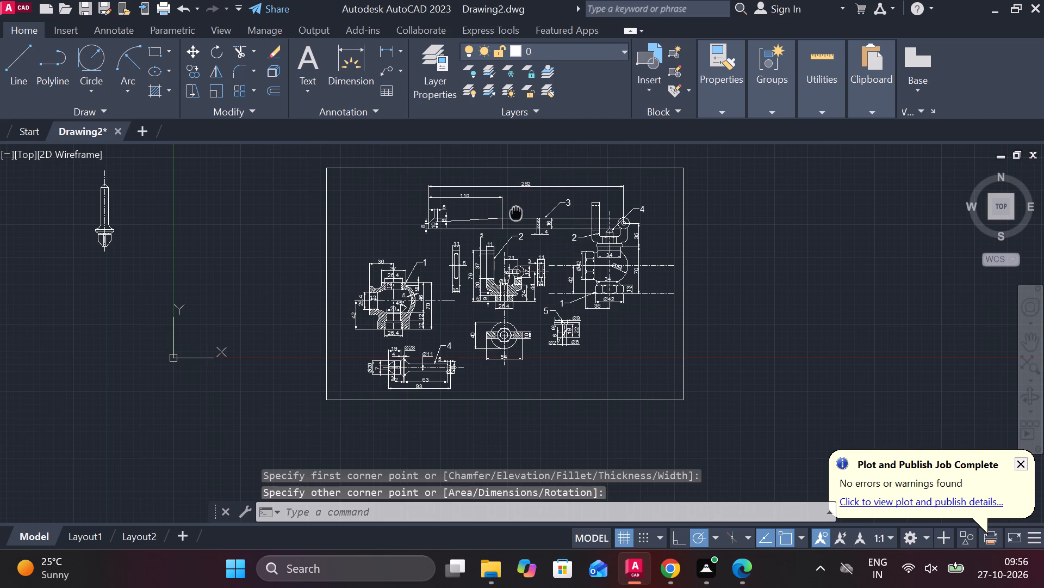
pyautogui.moveTo(516, 213); pyautogui.dragTo(495, 291, button='middle')
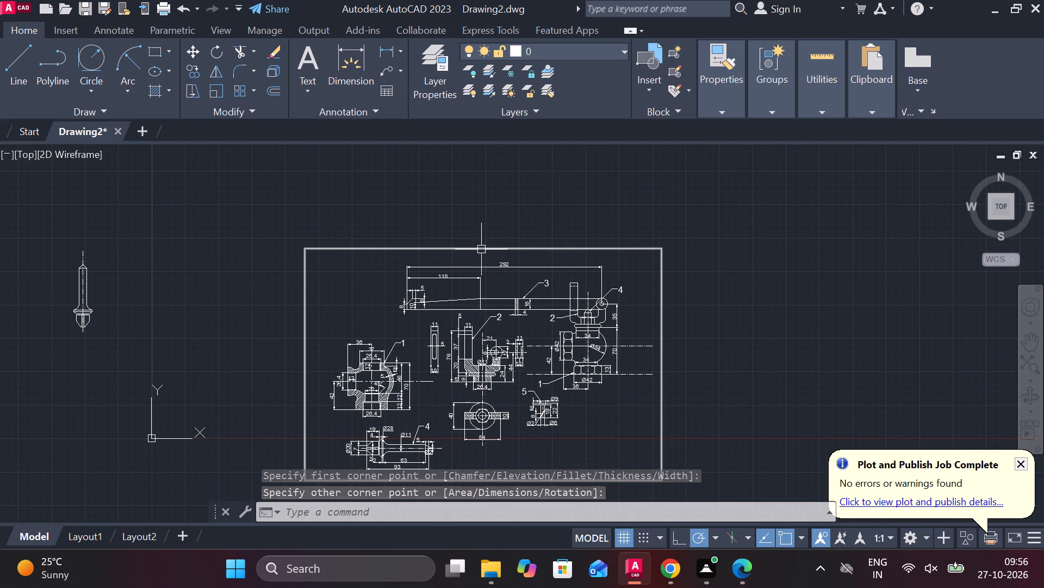
pyautogui.click(481, 249)
pyautogui.click(483, 247)
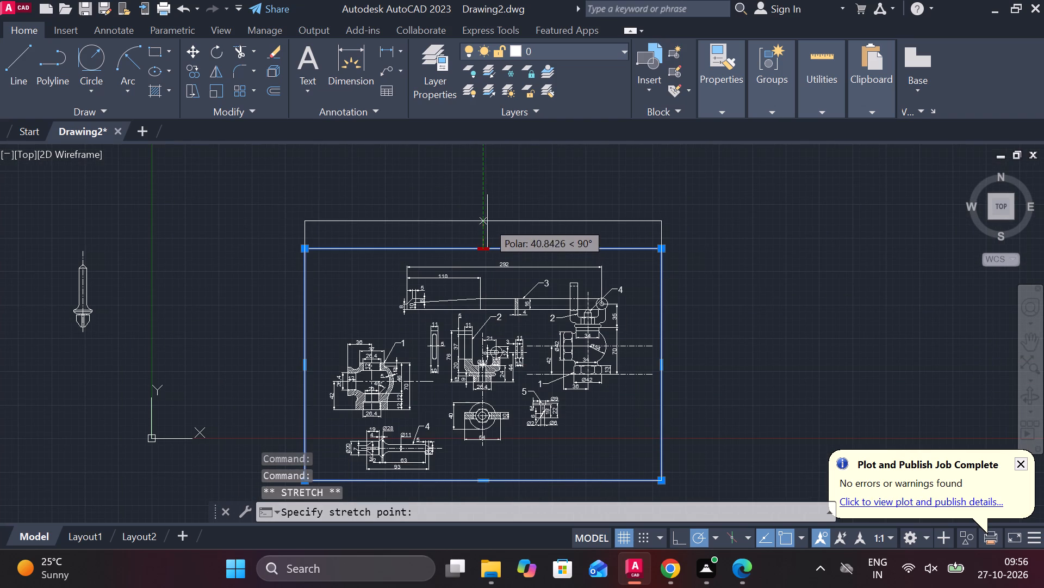
pyautogui.click(487, 221)
pyautogui.scroll(2, 494, 224)
pyautogui.press('Escape')
# Add the centred multiline title SAFETY VALVE ASSEMBLY at text height 12 above the lever, inside the border.
pyautogui.write('MT')
pyautogui.press('space')
pyautogui.click(314, 246)
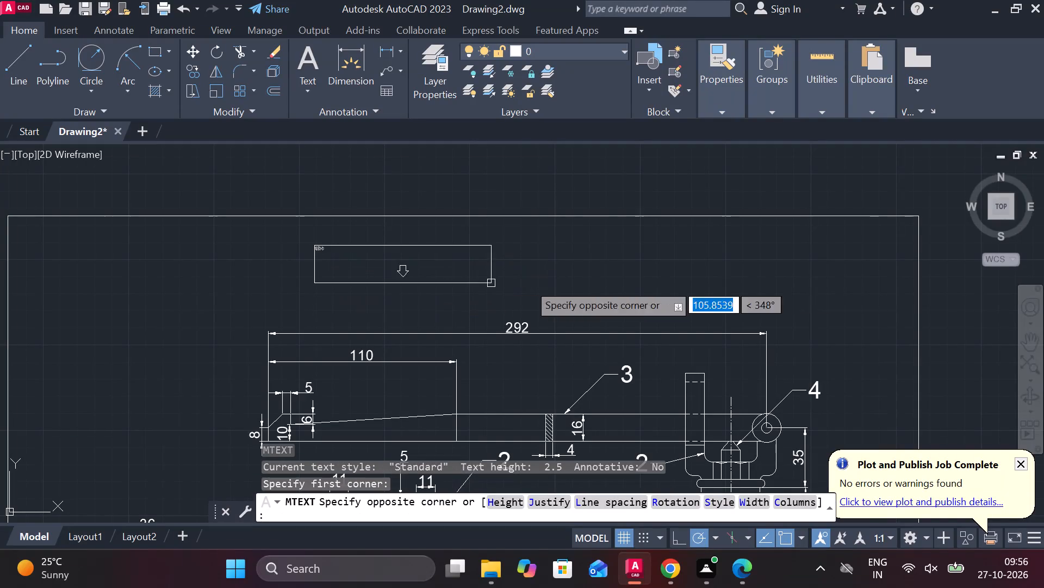
pyautogui.click(754, 294)
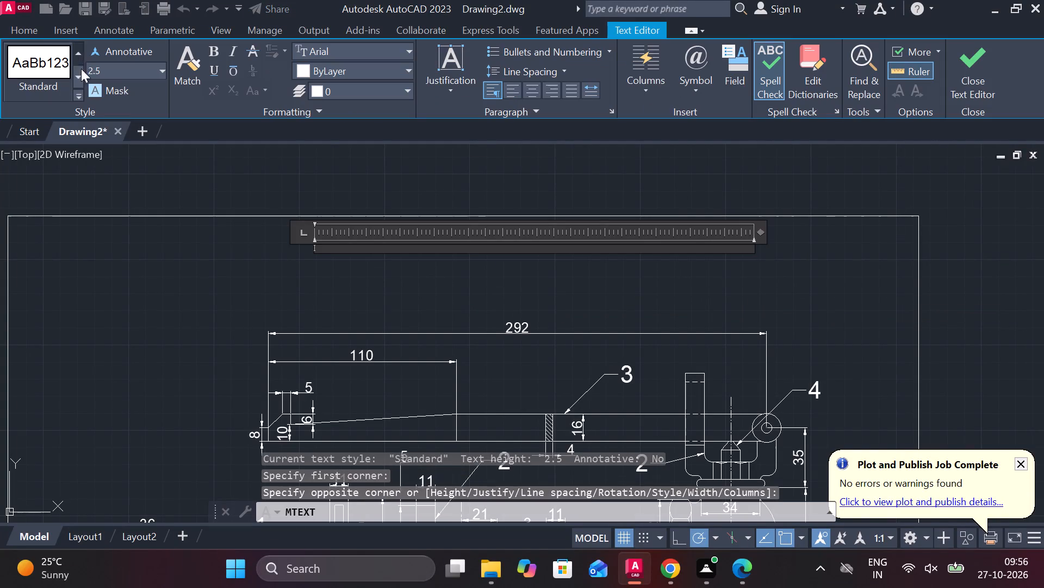
pyautogui.click(107, 72)
pyautogui.write('12')
pyautogui.press('Return')
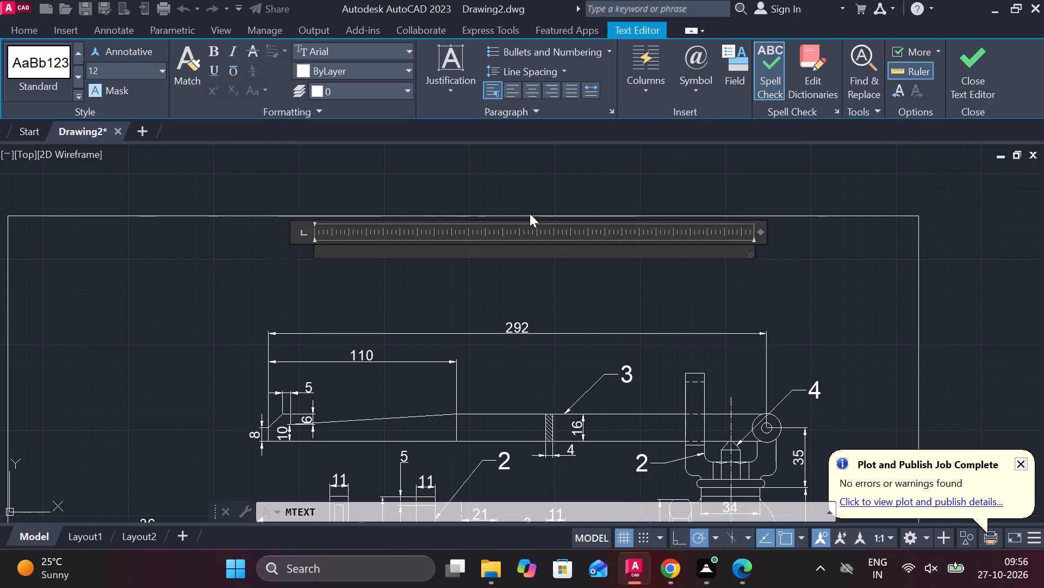
pyautogui.write('SA')
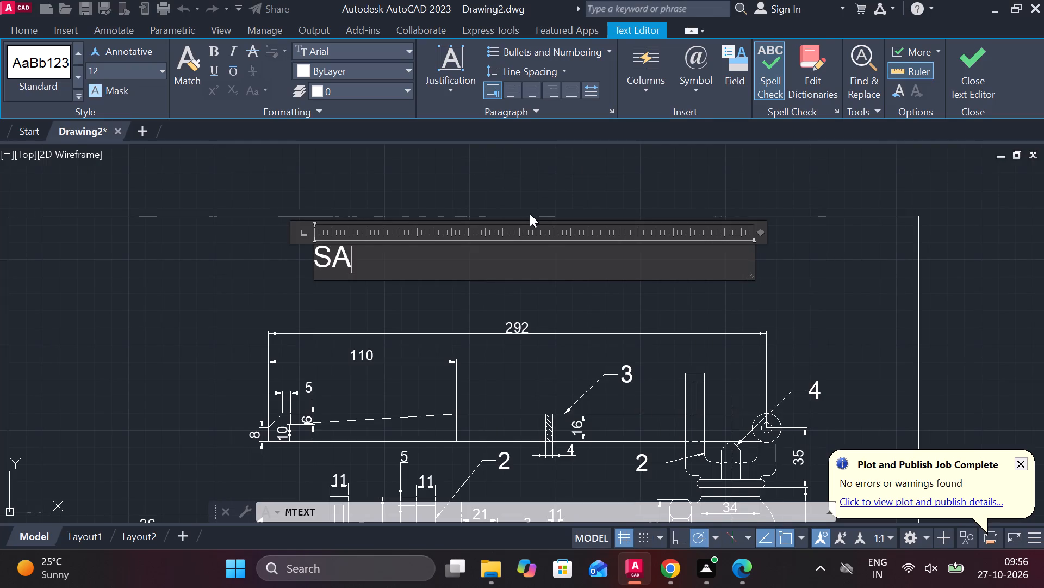
pyautogui.write('FETY VALVE ASSEMBLY')
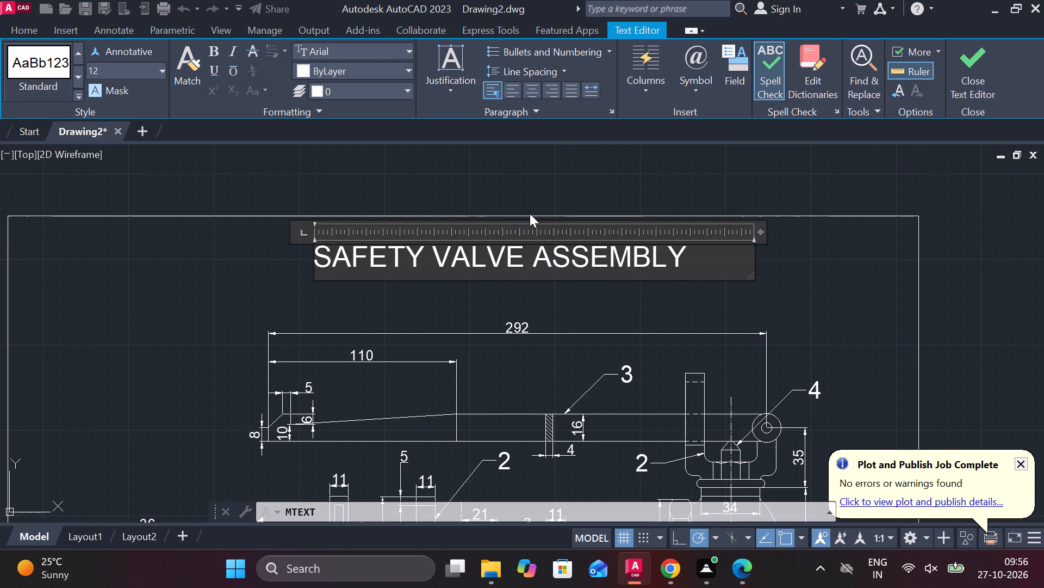
pyautogui.click(537, 90)
pyautogui.click(967, 79)
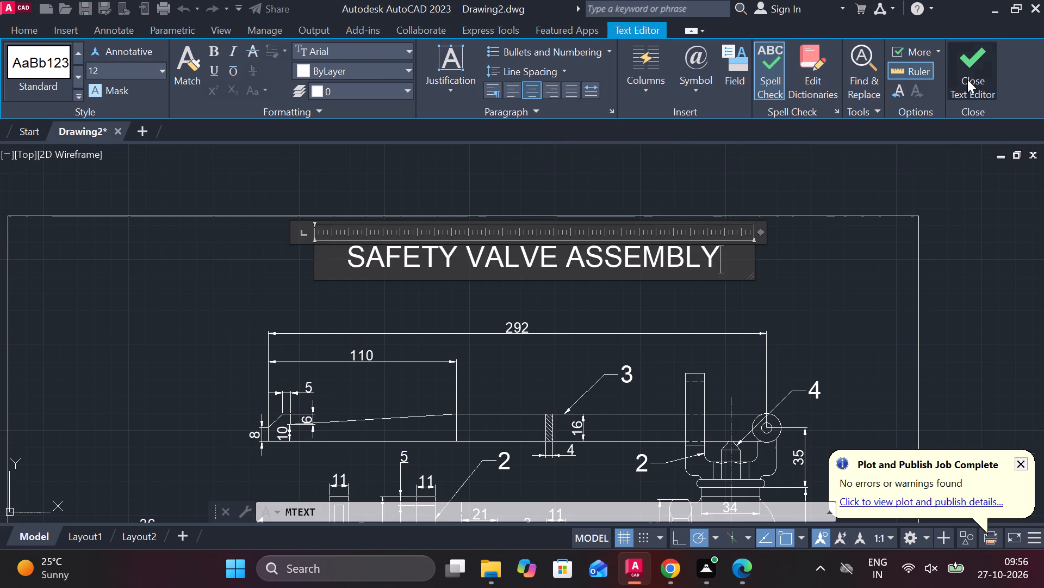
# Erase the loose undimensioned spindle view lying outside the border.
pyautogui.scroll(-2, 768, 219)
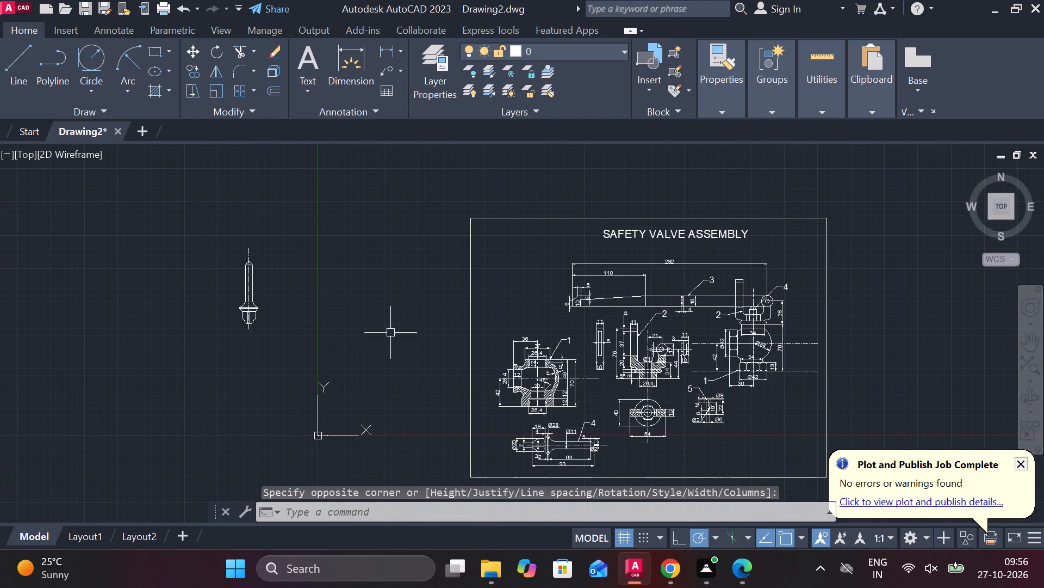
pyautogui.moveTo(319, 343); pyautogui.dragTo(272, 304)
pyautogui.click(186, 198)
pyautogui.write('E')
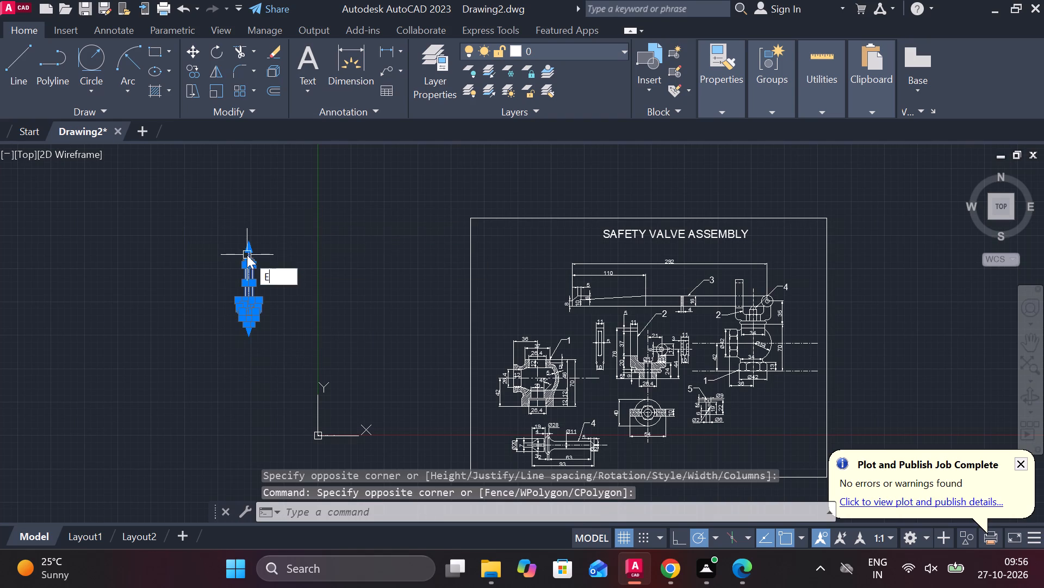
pyautogui.press('space')
# Move the SAFETY VALVE ASSEMBLY title down by about 18 units, closer to the lever's overall length dimension.
pyautogui.moveTo(820, 384); pyautogui.dragTo(744, 320, button='middle')
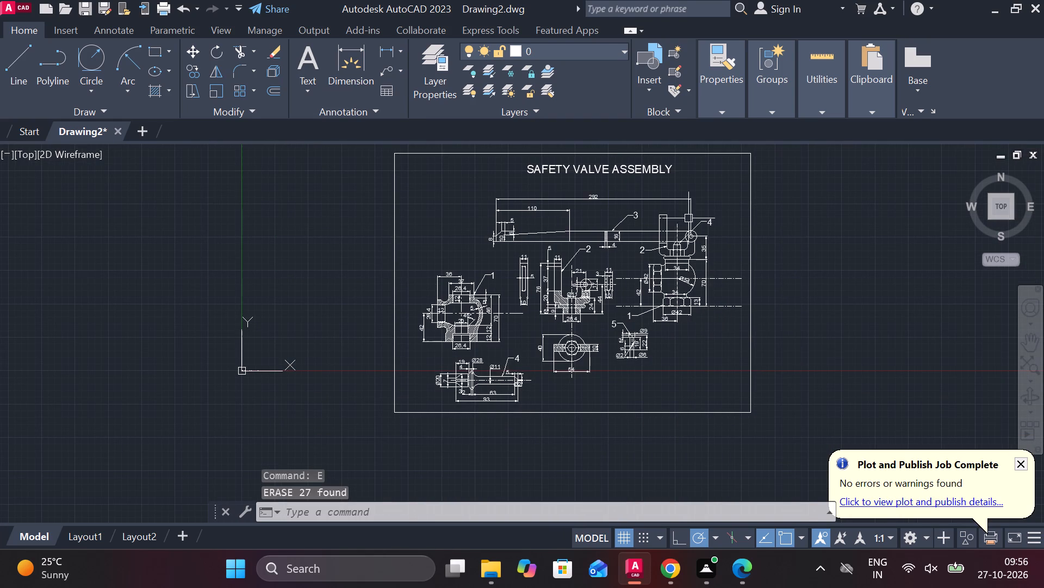
pyautogui.scroll(1, 607, 174)
pyautogui.click(601, 160)
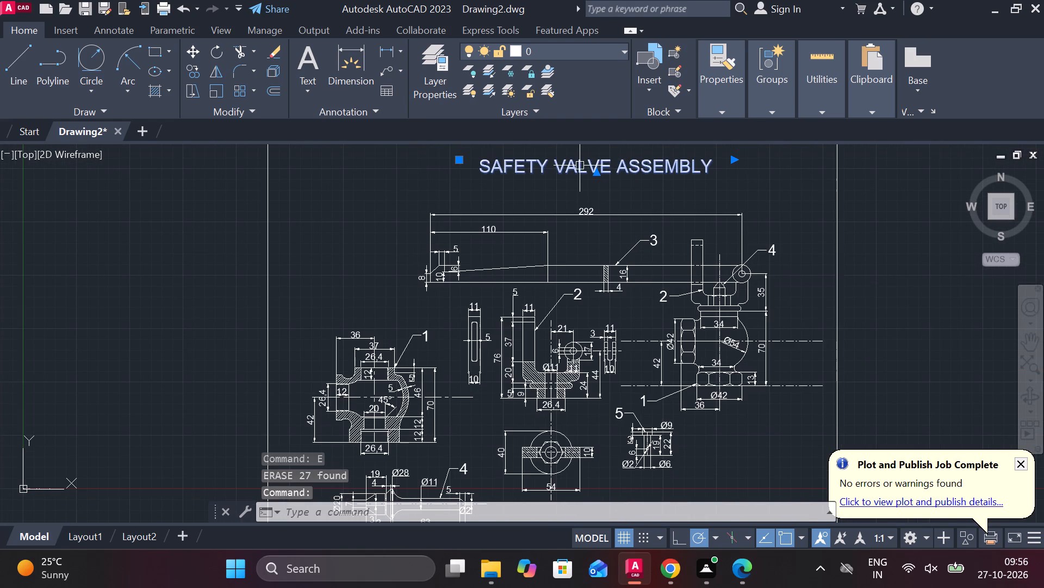
pyautogui.click(460, 160)
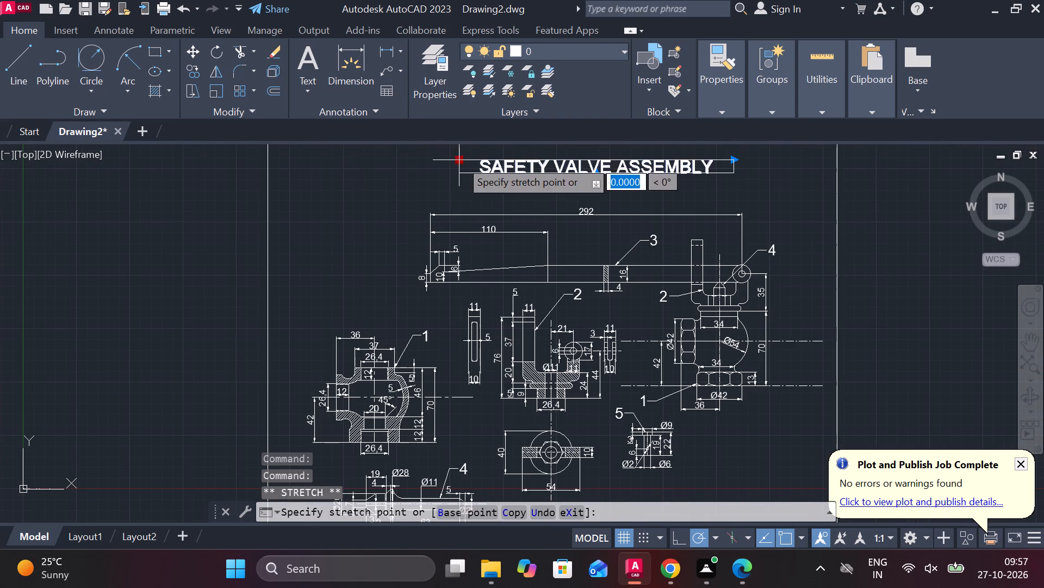
pyautogui.scroll(3, 453, 170)
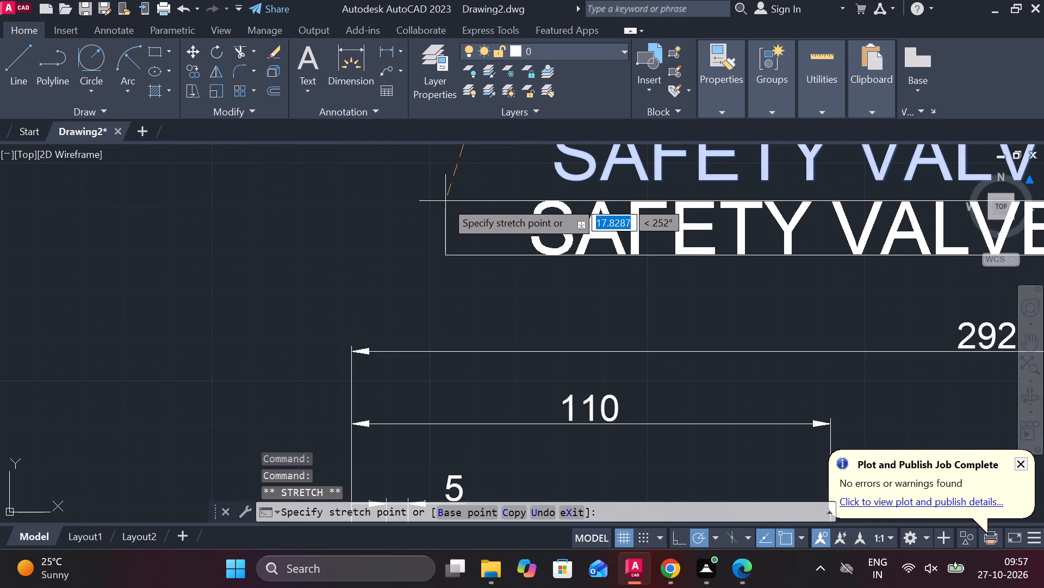
pyautogui.click(445, 201)
pyautogui.scroll(-2, 445, 201)
pyautogui.moveTo(585, 199); pyautogui.dragTo(493, 241, button='middle')
pyautogui.press('Escape')
pyautogui.press('`')
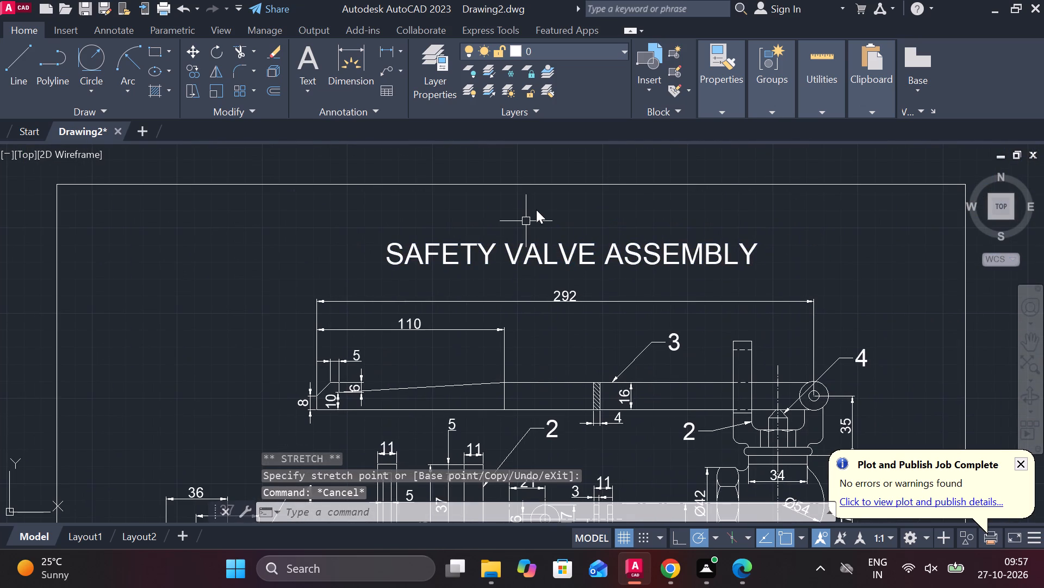
pyautogui.press('Escape')
# Stretch the border's top edge downward, closer to the SAFETY VALVE ASSEMBLY title.
pyautogui.click(546, 177)
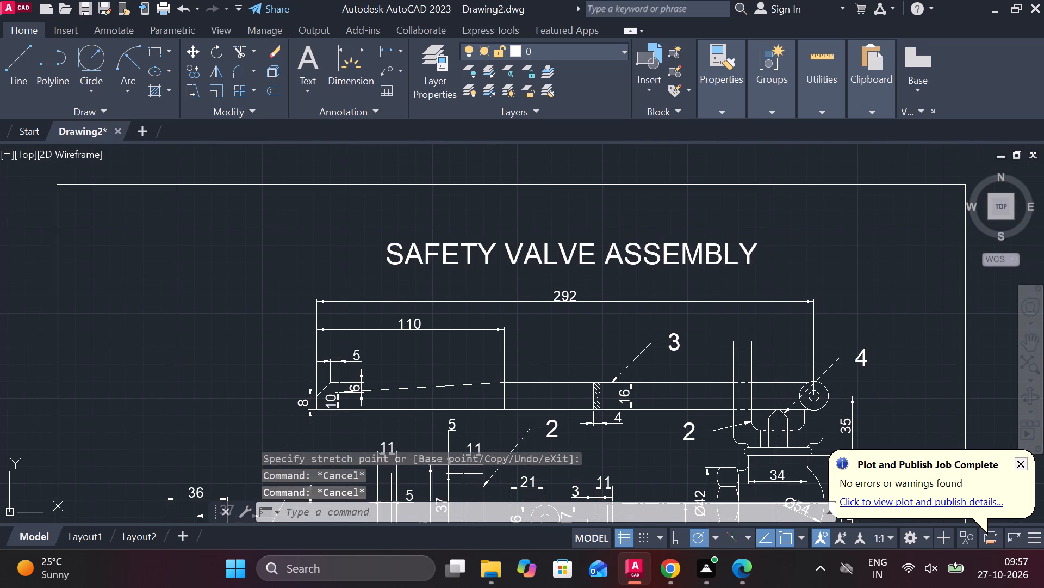
pyautogui.press('Escape')
pyautogui.click(544, 186)
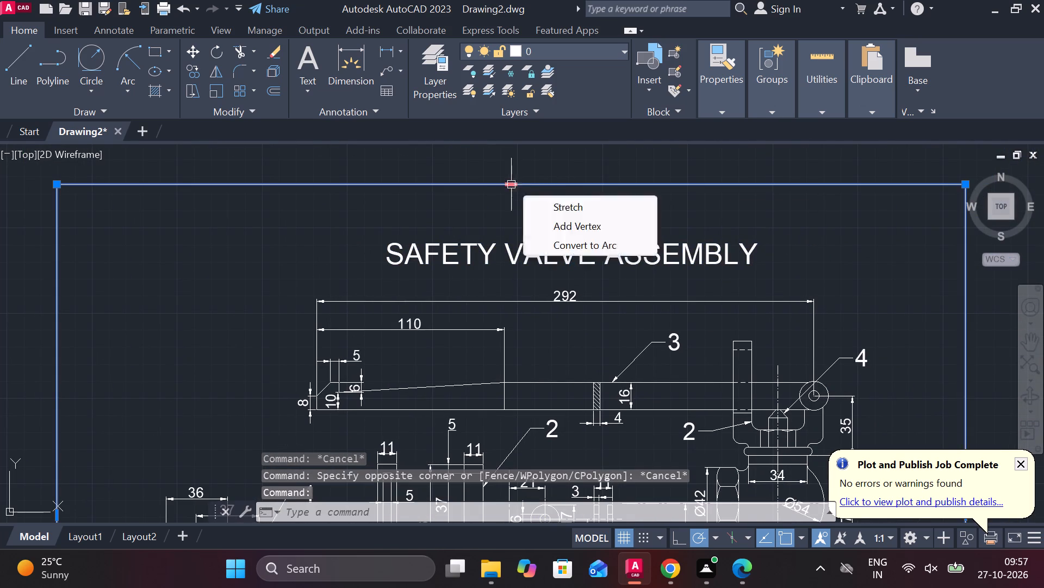
pyautogui.click(514, 184)
pyautogui.click(511, 218)
pyautogui.press('Escape')
# Save the drawing in Documents under the file name SAFETY VALVE ASSEMBLY.
pyautogui.scroll(-2, 705, 248)
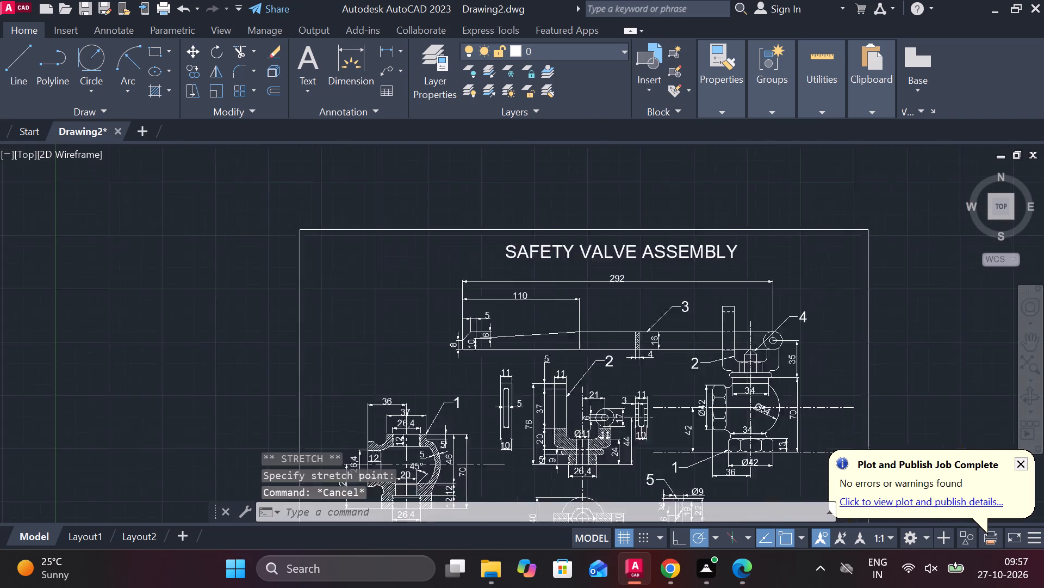
pyautogui.scroll(-1, 705, 248)
pyautogui.hotkey('ctrl', 's')
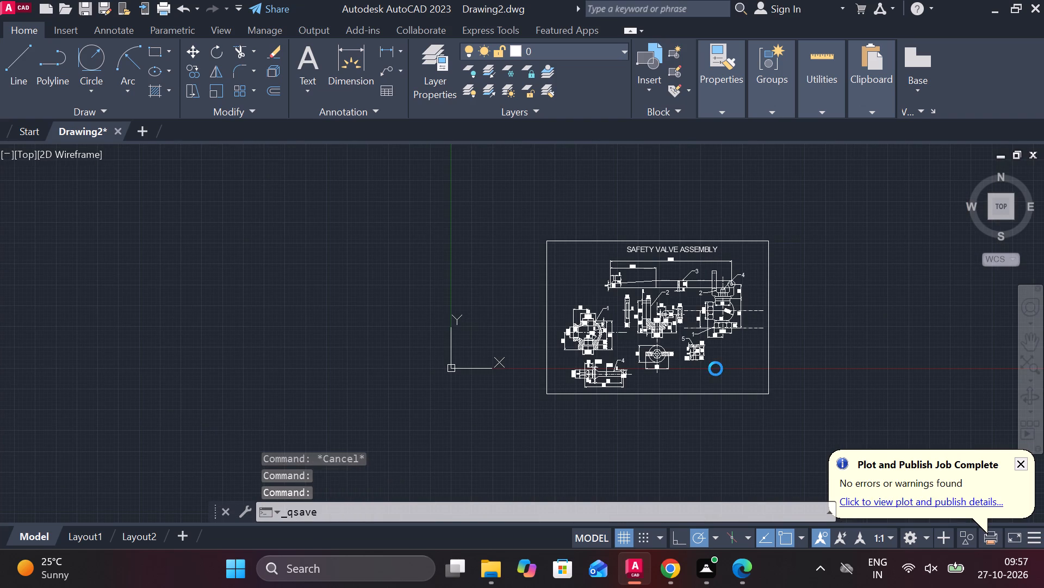
pyautogui.write('SAFETY')
pyautogui.press('space')
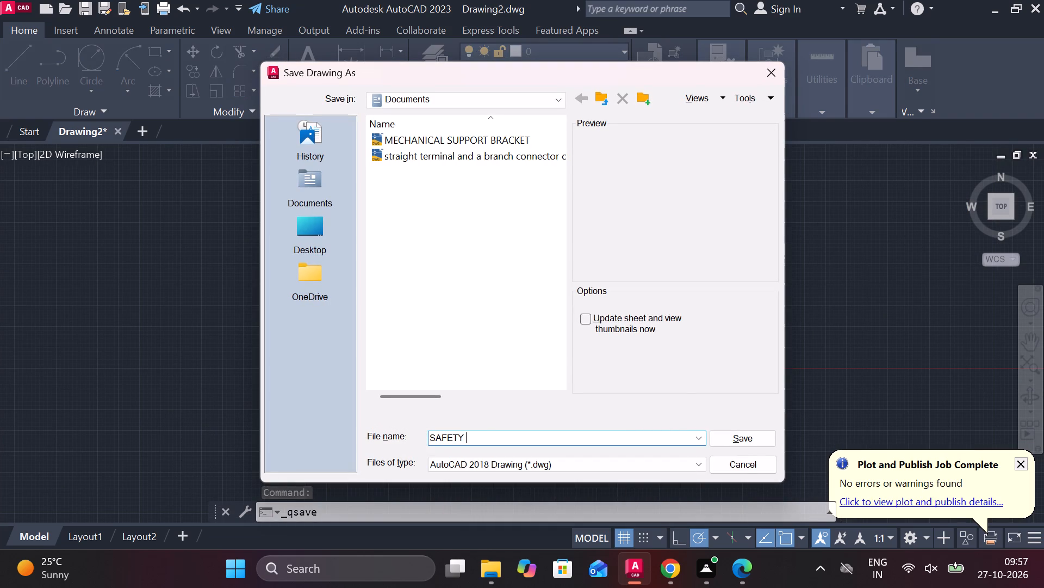
pyautogui.write('VALVE ASSEMBLY')
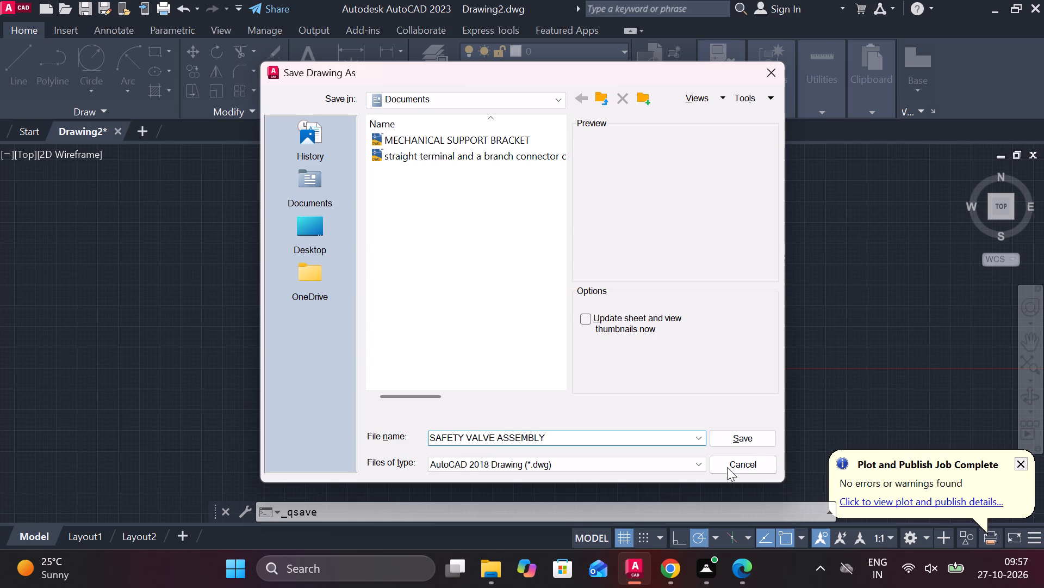
pyautogui.click(731, 442)
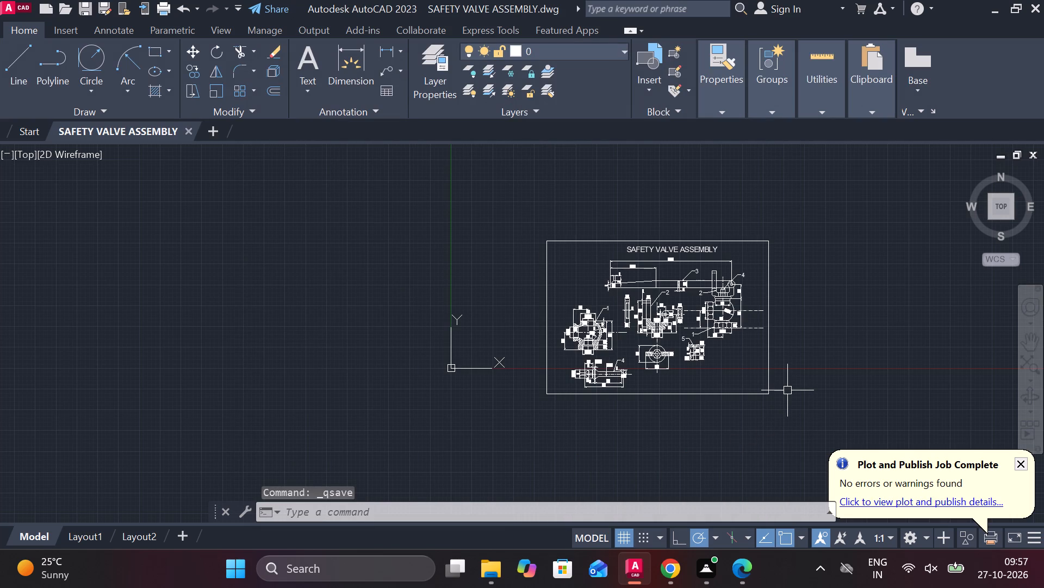
# Turn log file recording off with LOGFILEOFF and save the drawing again.
pyautogui.write('LOG')
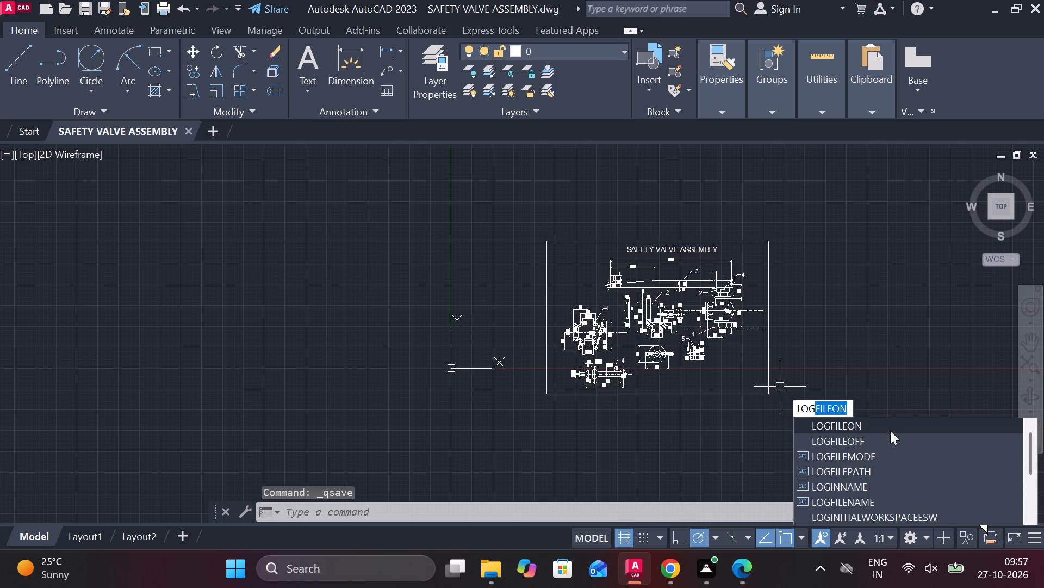
pyautogui.click(860, 438)
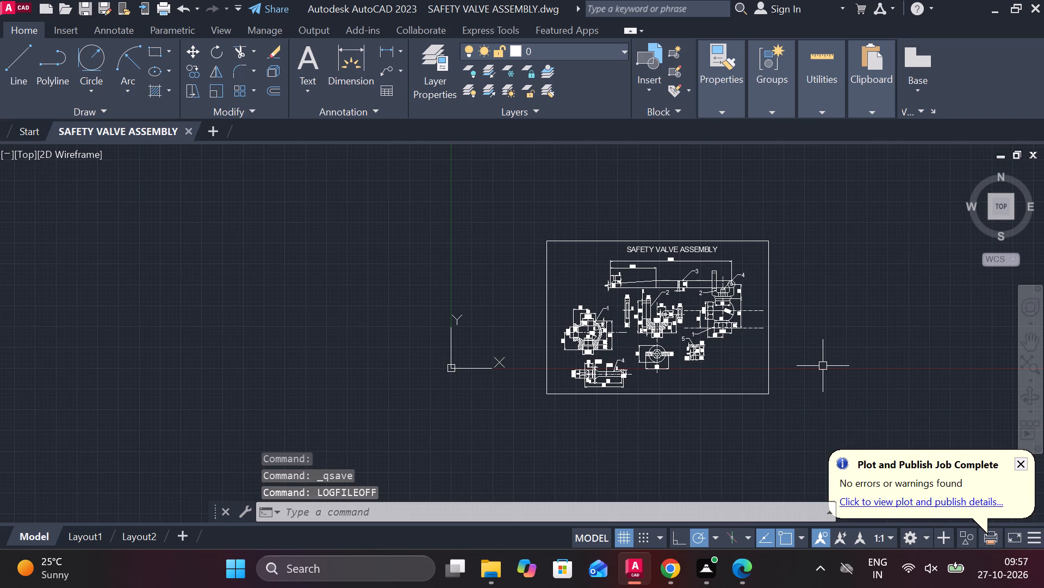
pyautogui.hotkey('ctrl', 's')
# Set up a plot with DWG To PDF.pc3, landscape orientation, and a window around the whole bordered drawing as the plot area.
pyautogui.write('PLOT')
pyautogui.click(855, 404)
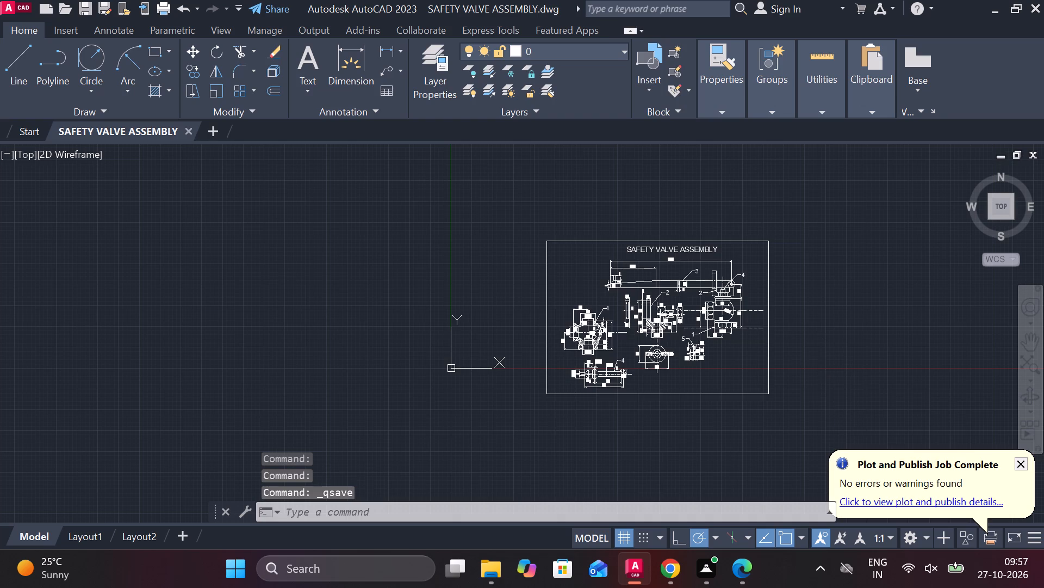
pyautogui.click(412, 161)
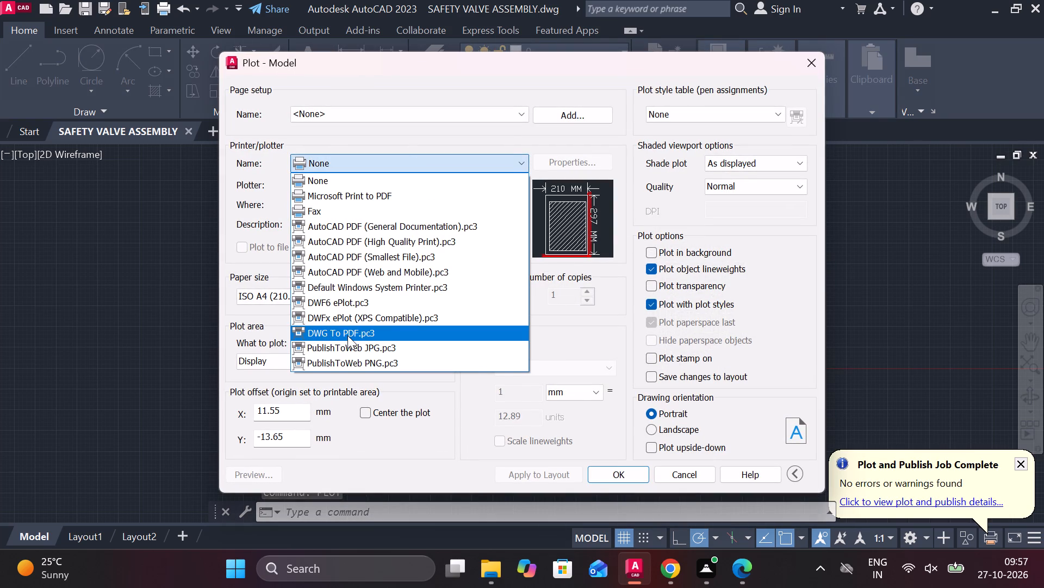
pyautogui.click(347, 335)
pyautogui.click(656, 432)
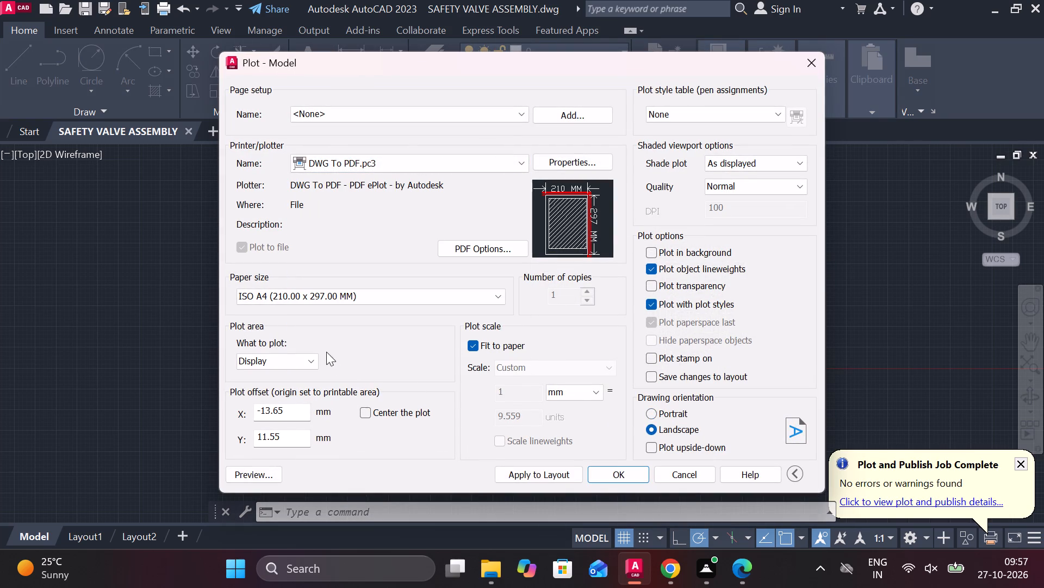
pyautogui.click(280, 358)
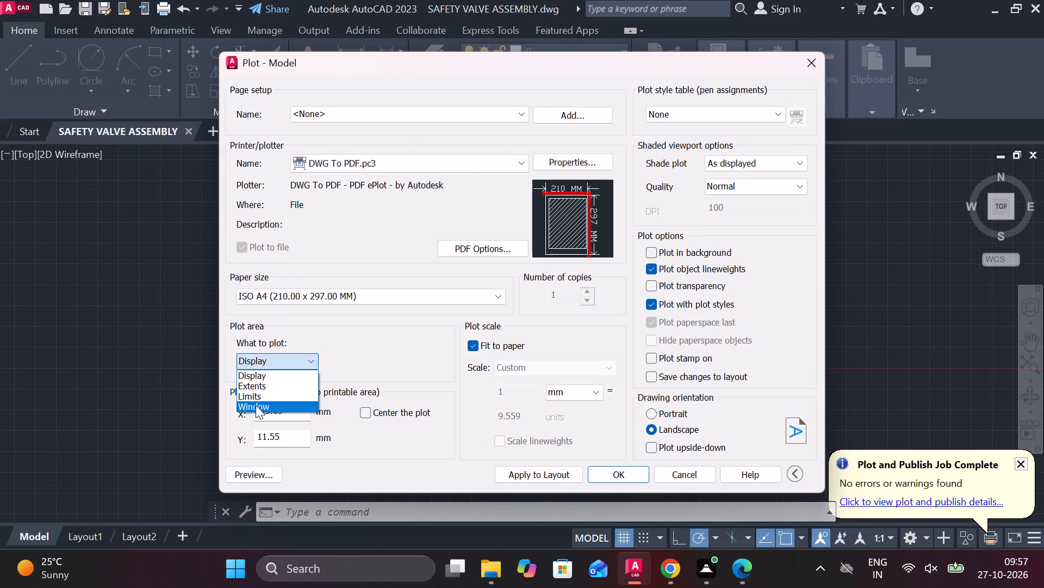
pyautogui.click(256, 405)
pyautogui.click(513, 215)
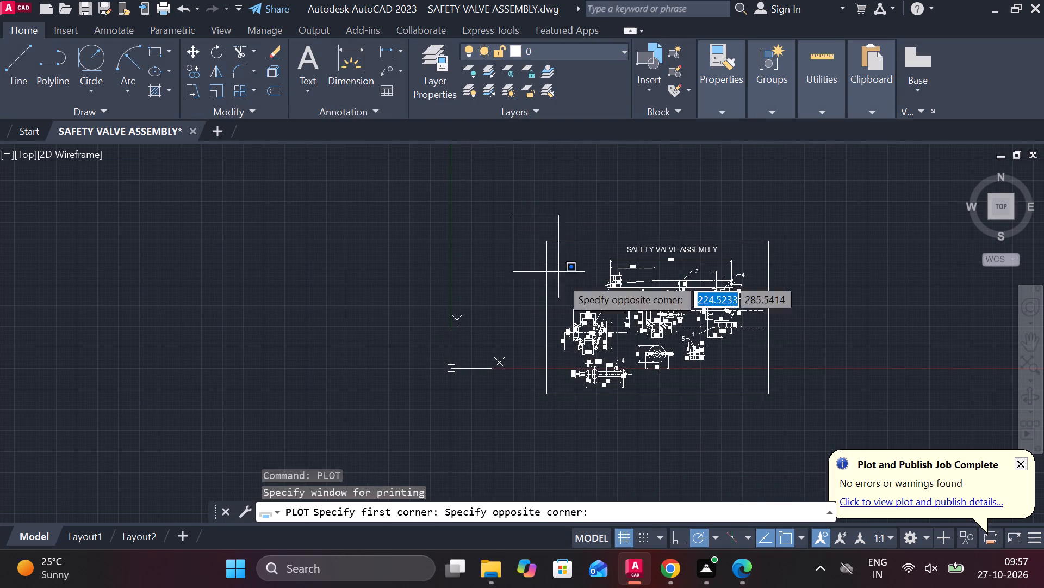
pyautogui.moveTo(689, 430); pyautogui.dragTo(578, 411, button='middle')
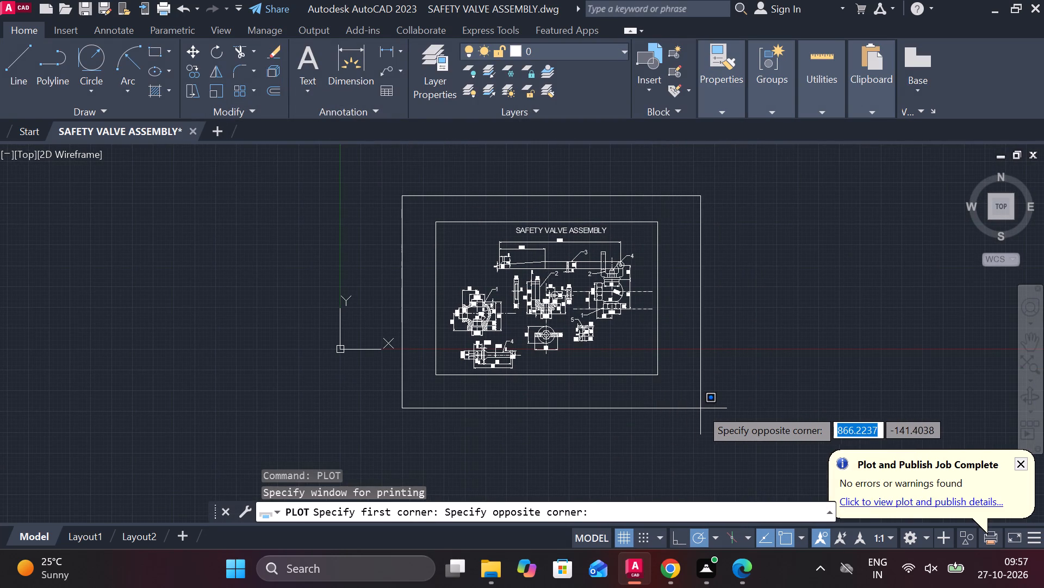
pyautogui.click(692, 405)
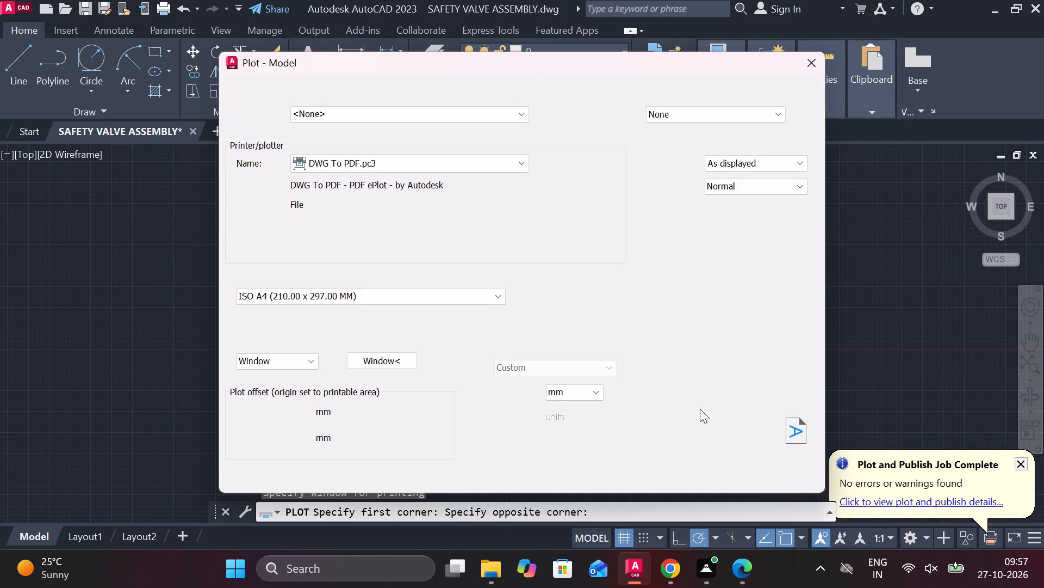
# Plot the drawing and save the output in Documents as SAFETY VALVE ASSEMBLY-Model.pdf.
pyautogui.click(633, 469)
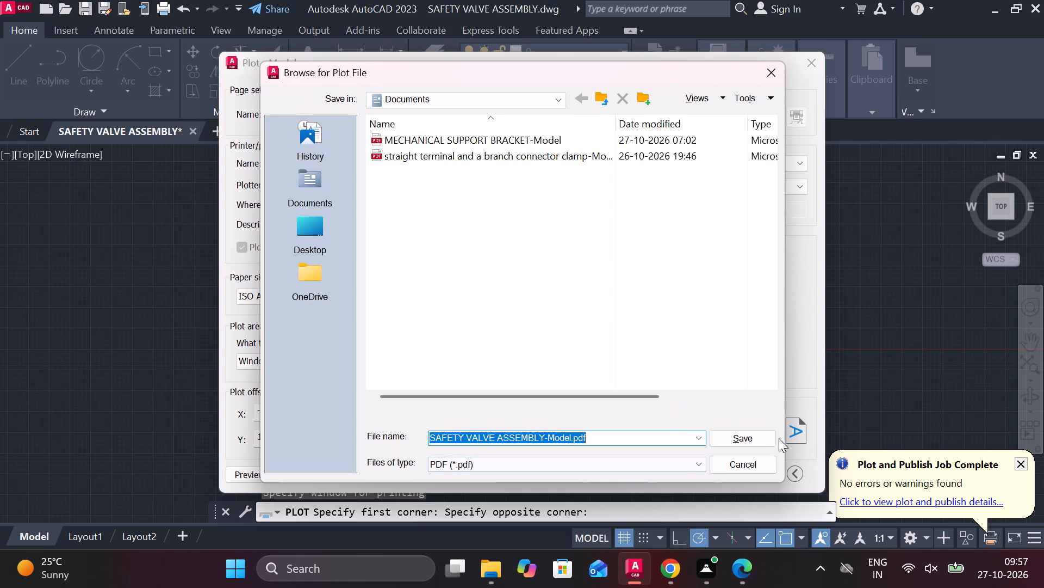
pyautogui.click(756, 438)
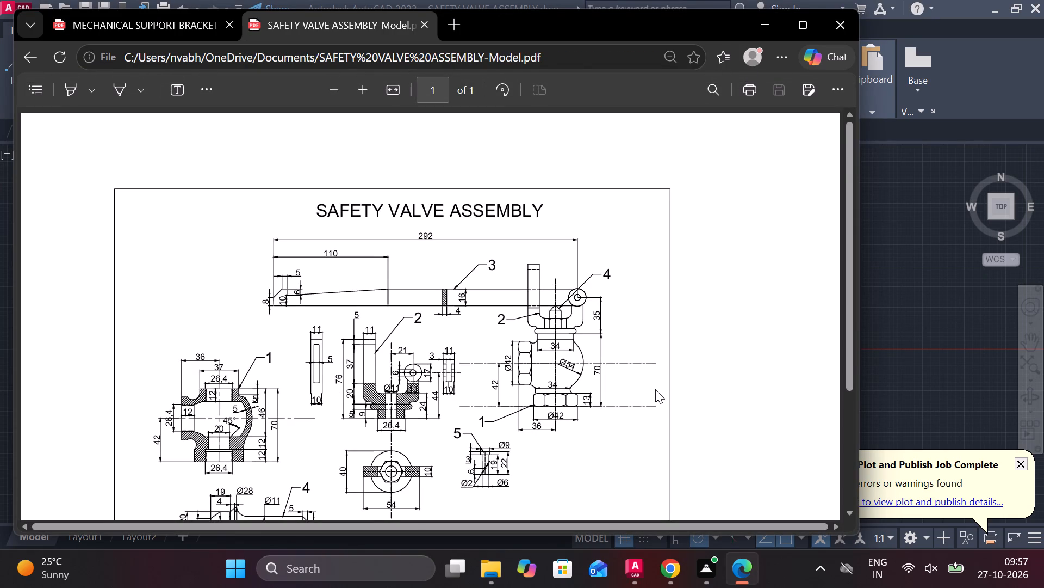
# Check the title, views, dimensions, part numbers and border in the plotted PDF.
pyautogui.scroll(-1, 655, 389)
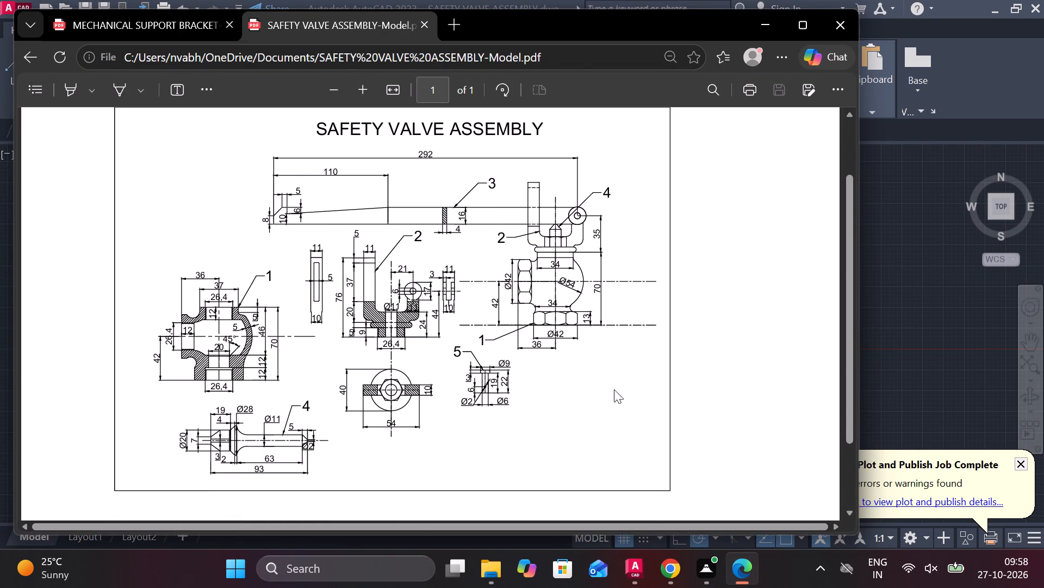
pyautogui.scroll(2, 426, 295)
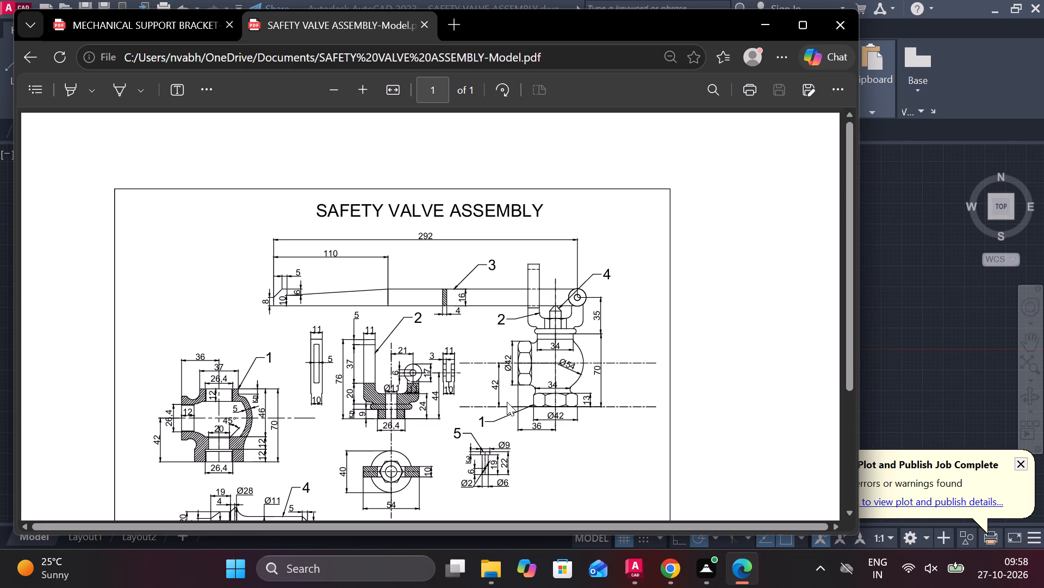
pyautogui.scroll(-4, 513, 396)
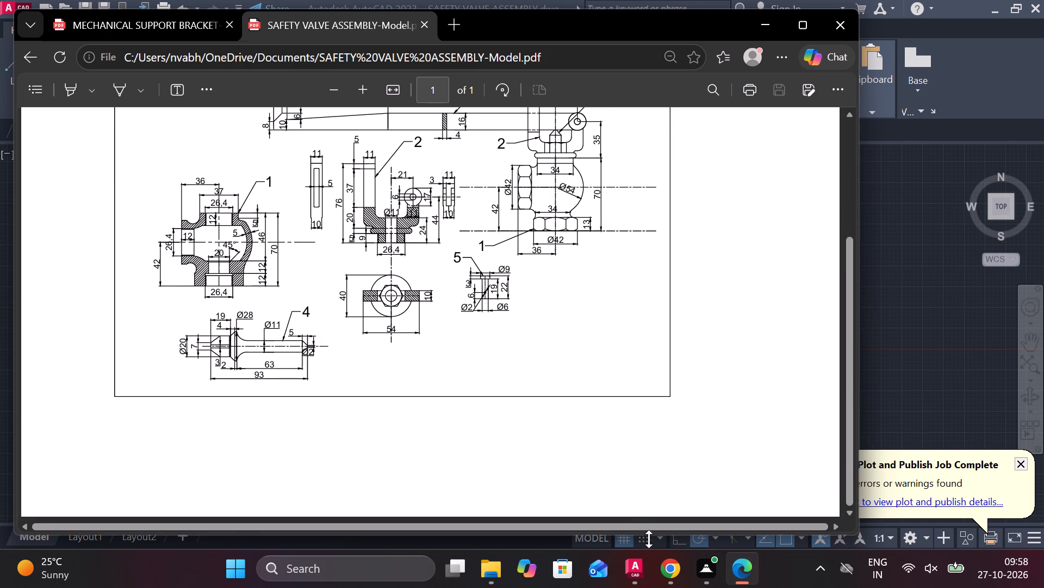